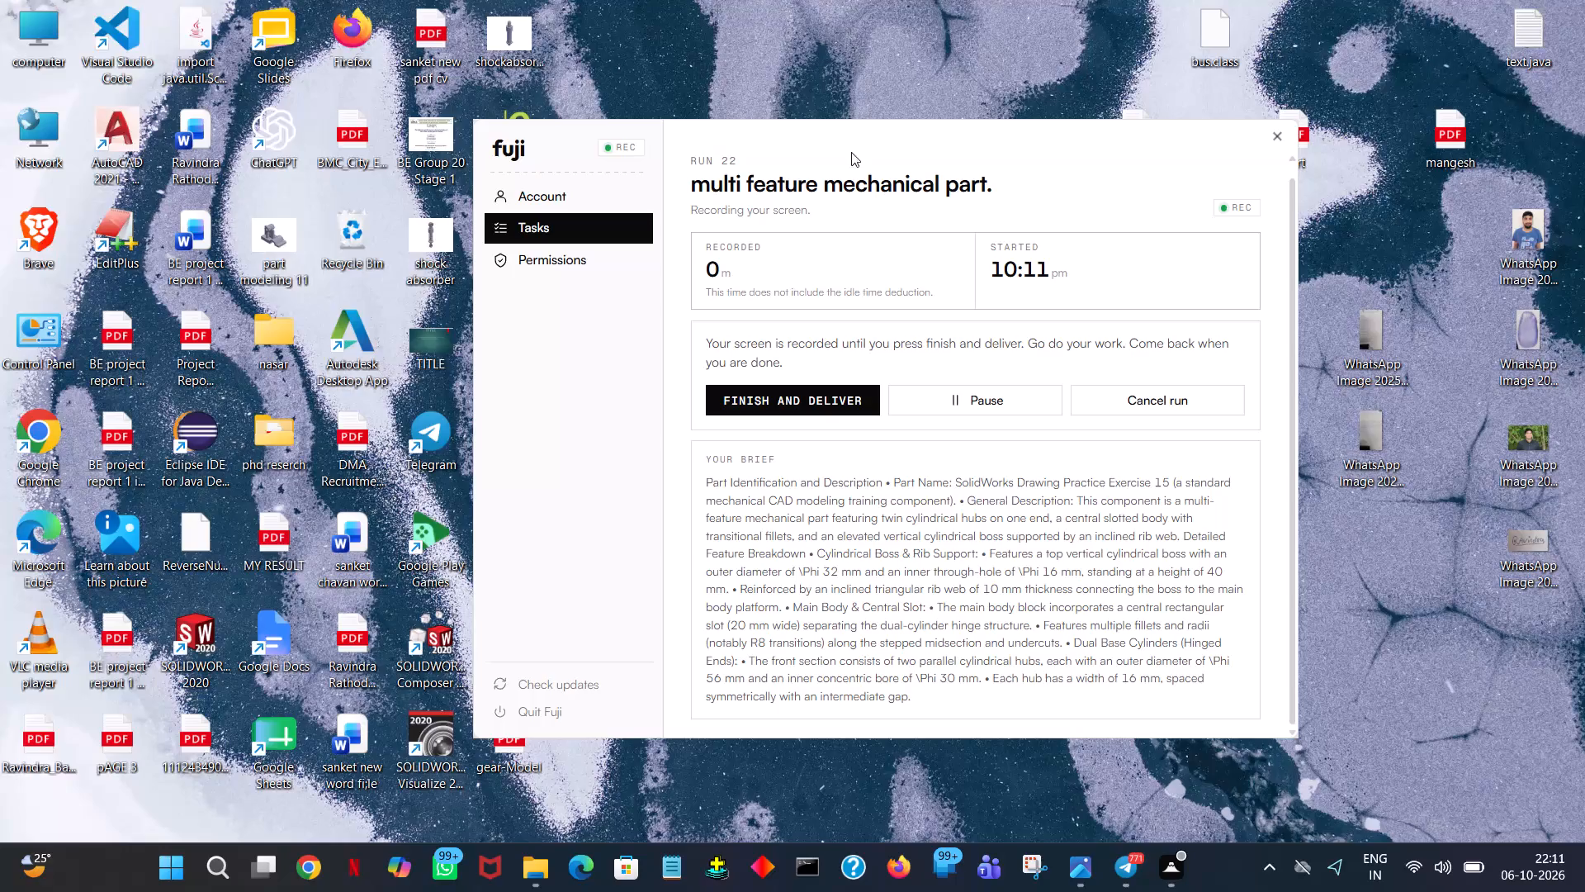
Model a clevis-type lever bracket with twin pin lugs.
Launch SOLIDWORKS 2020 and create a new part document.
double_click(212, 653)
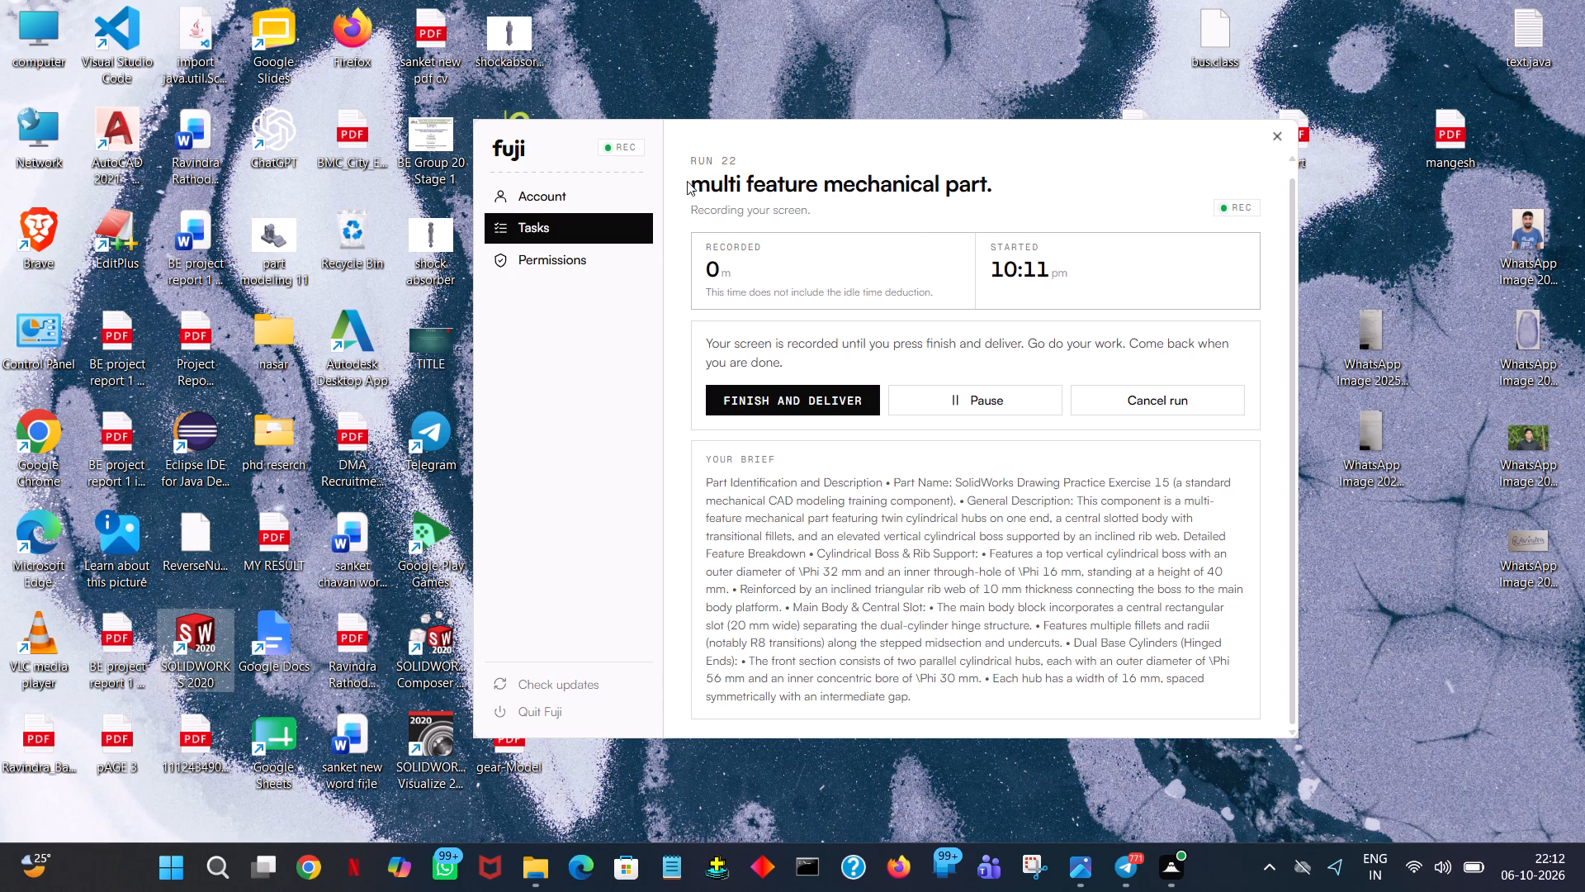
double_click(198, 632)
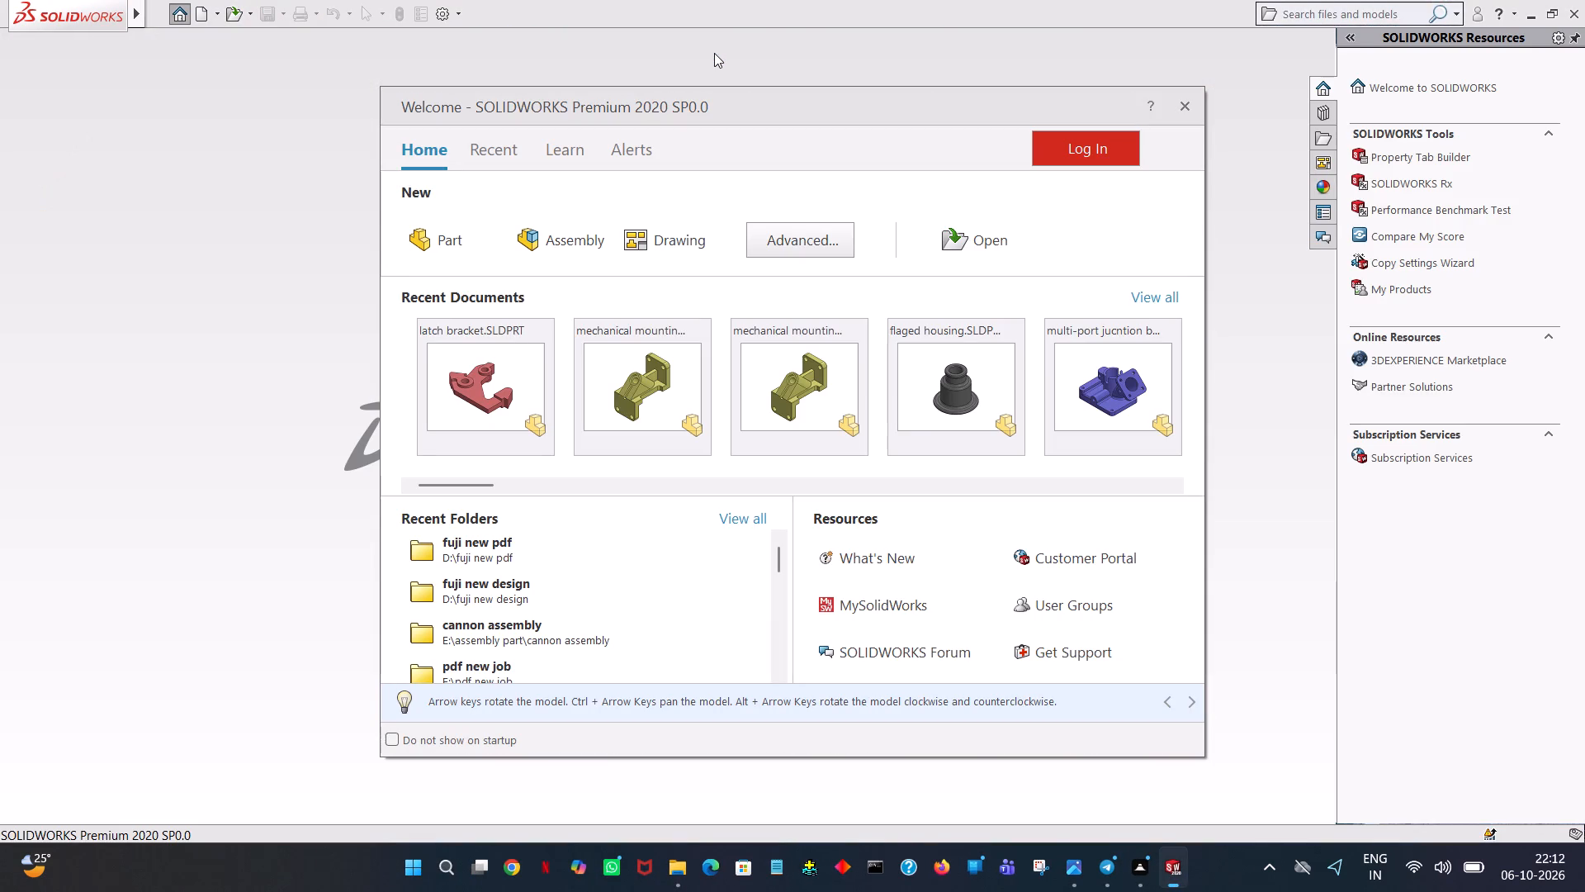
double_click(453, 248)
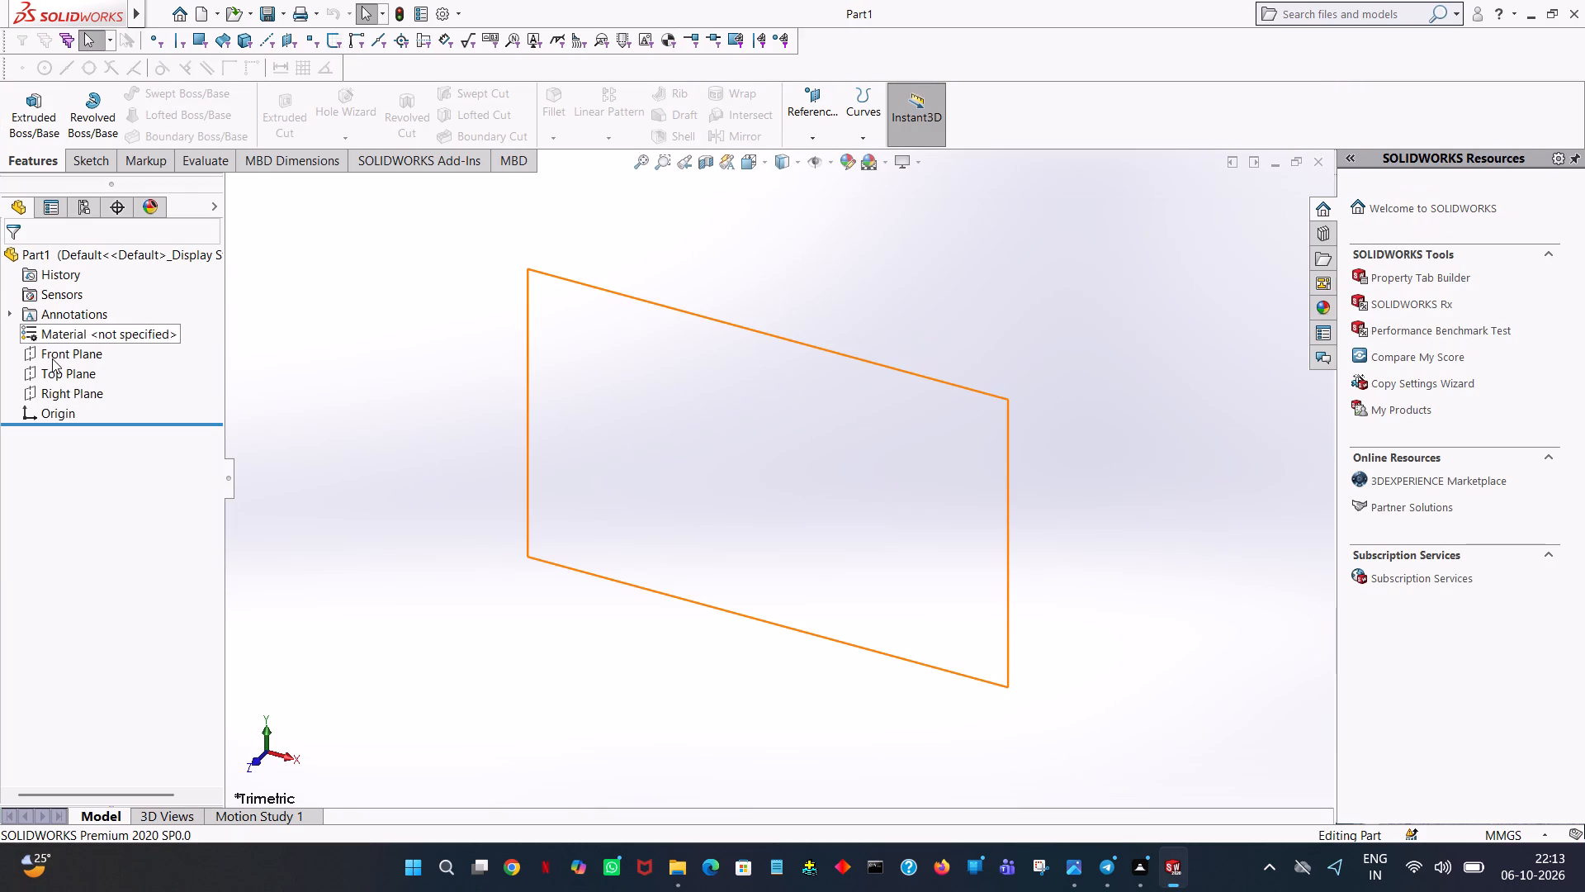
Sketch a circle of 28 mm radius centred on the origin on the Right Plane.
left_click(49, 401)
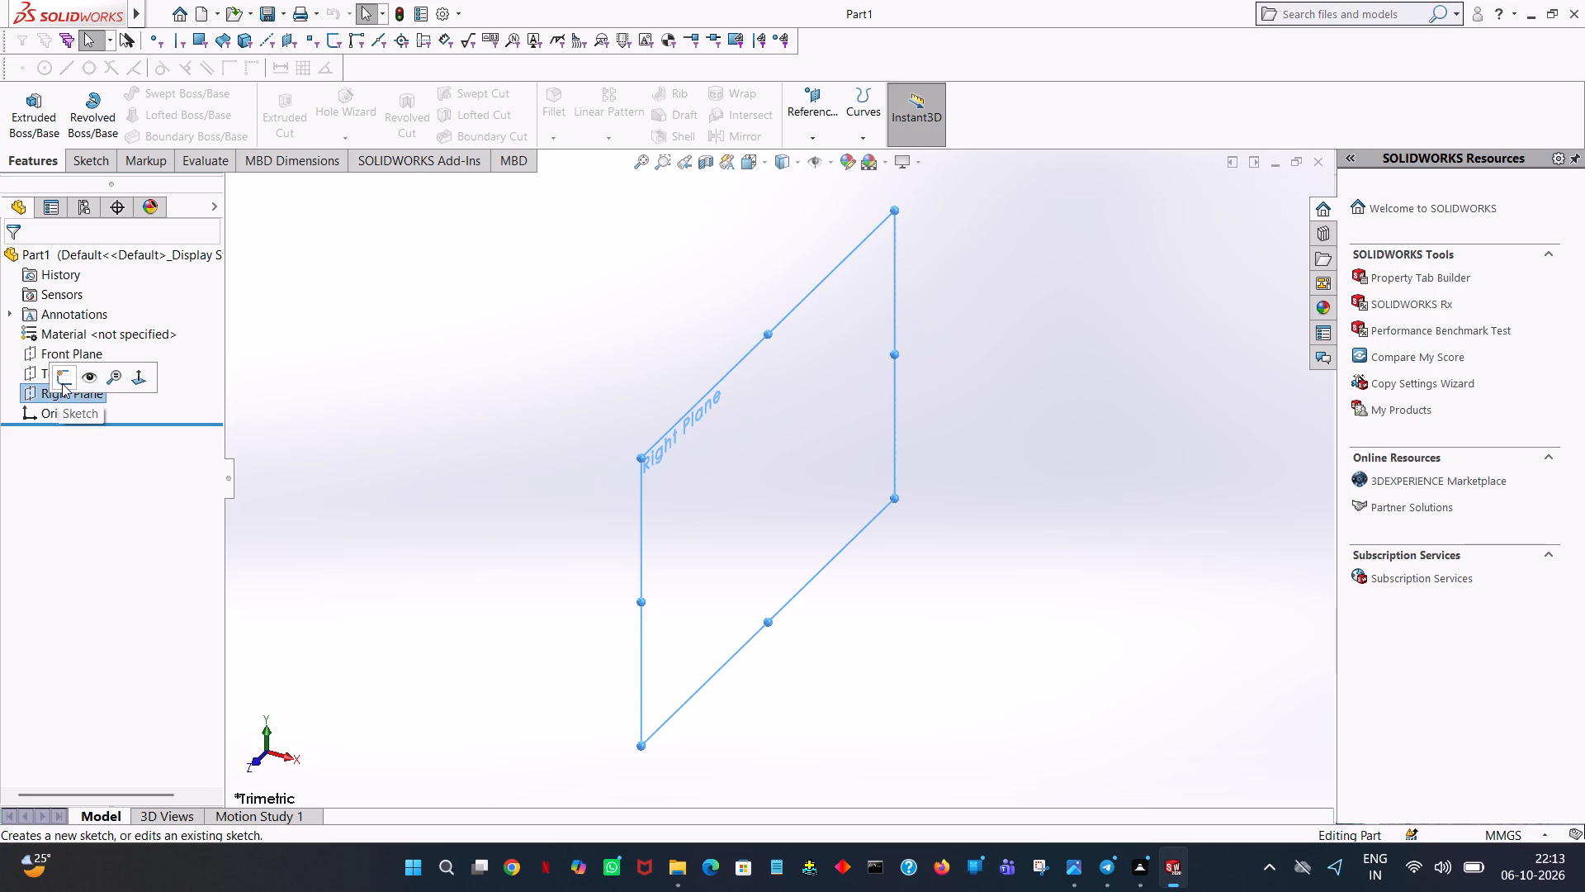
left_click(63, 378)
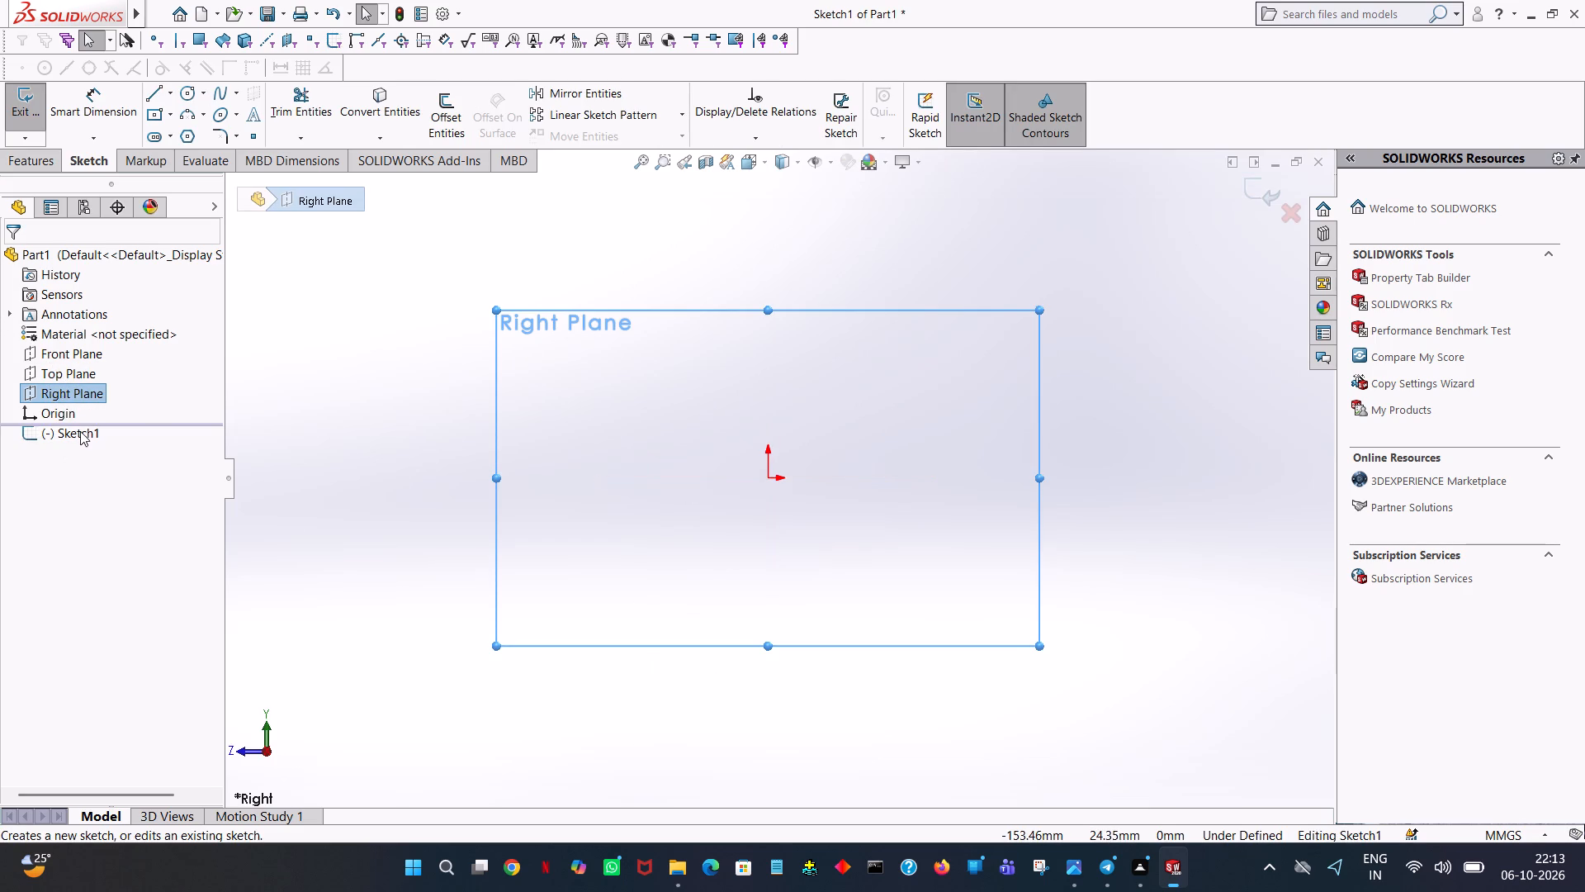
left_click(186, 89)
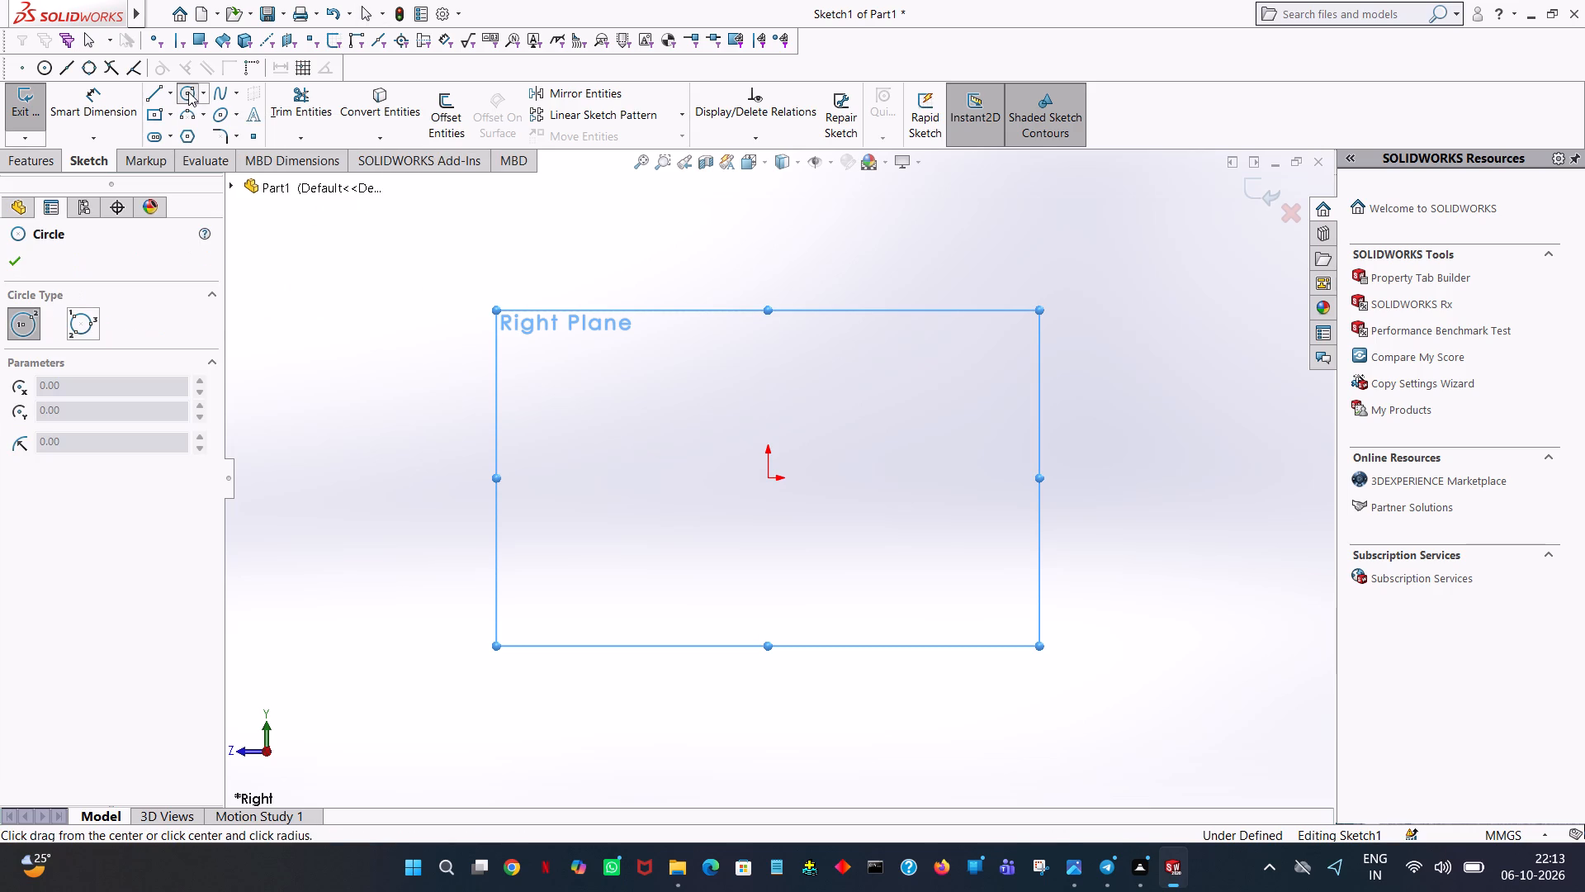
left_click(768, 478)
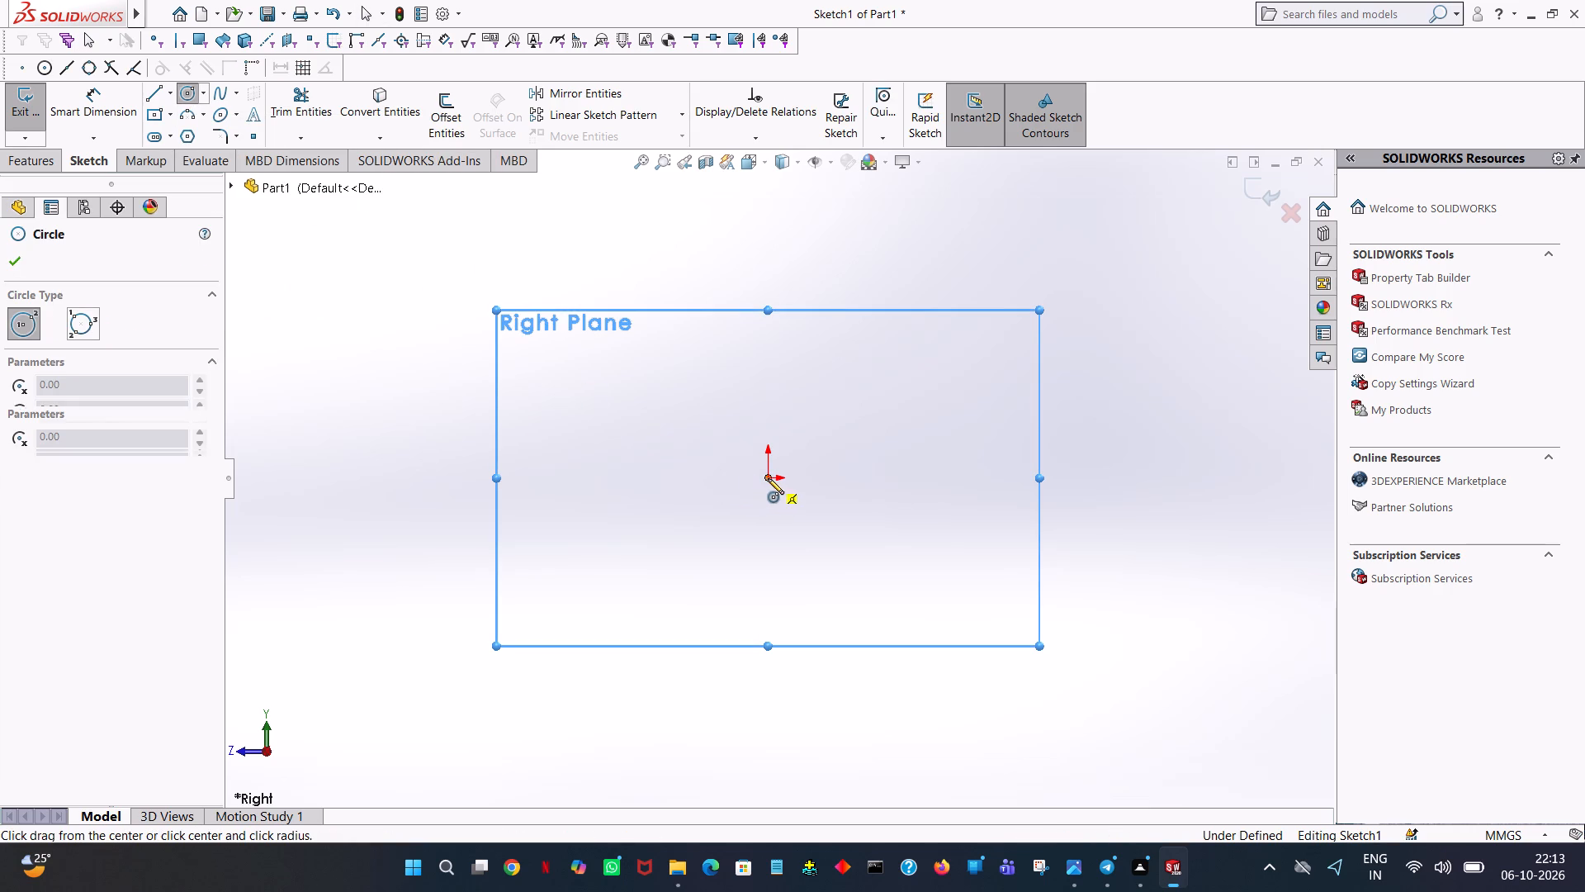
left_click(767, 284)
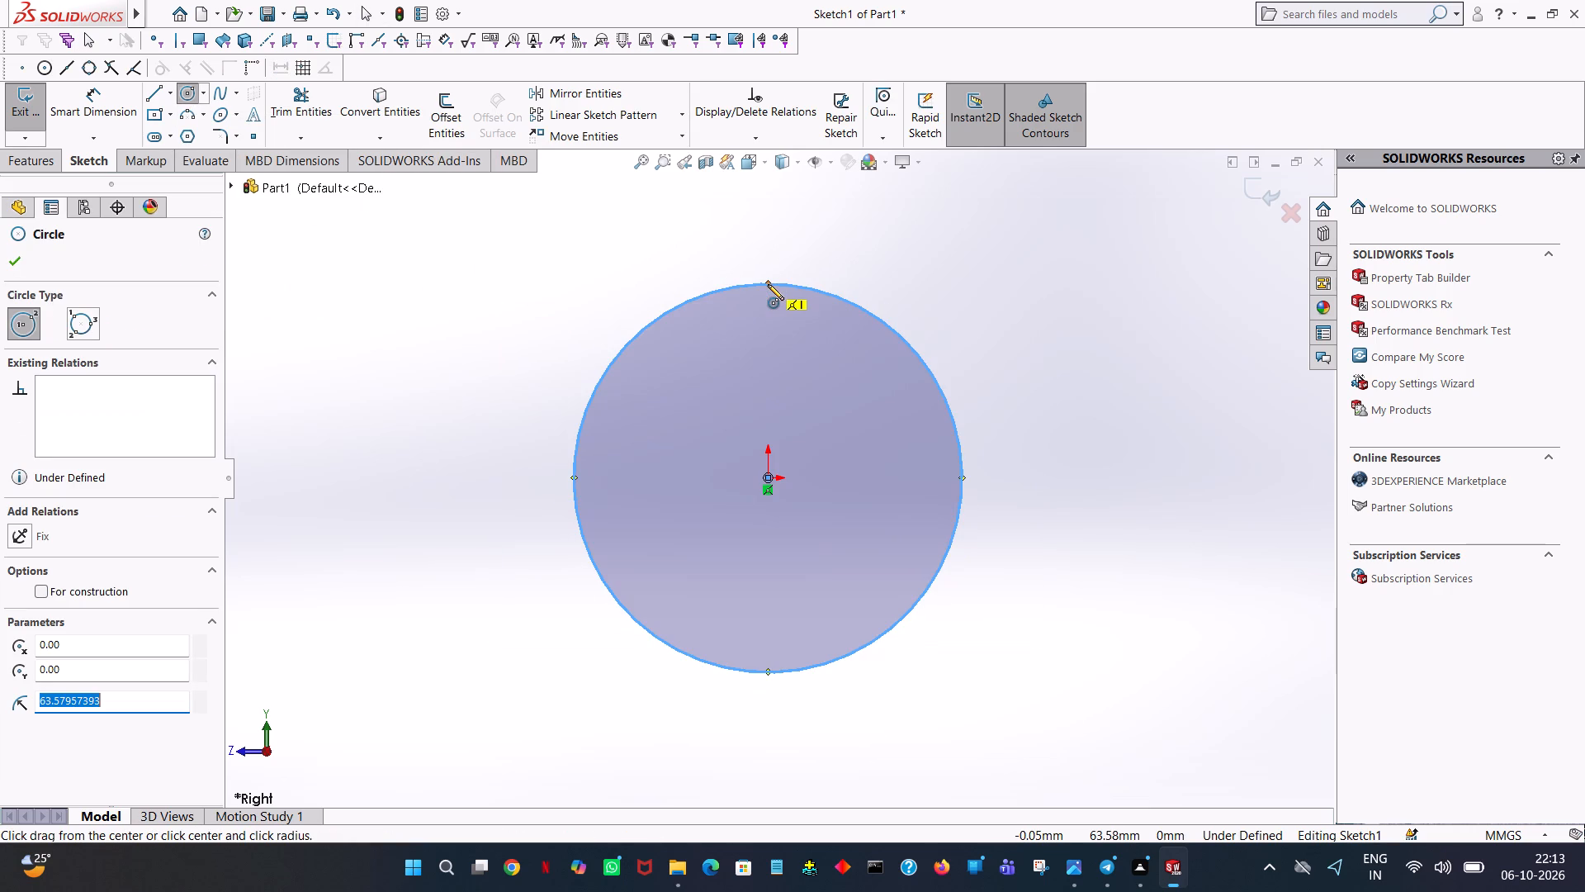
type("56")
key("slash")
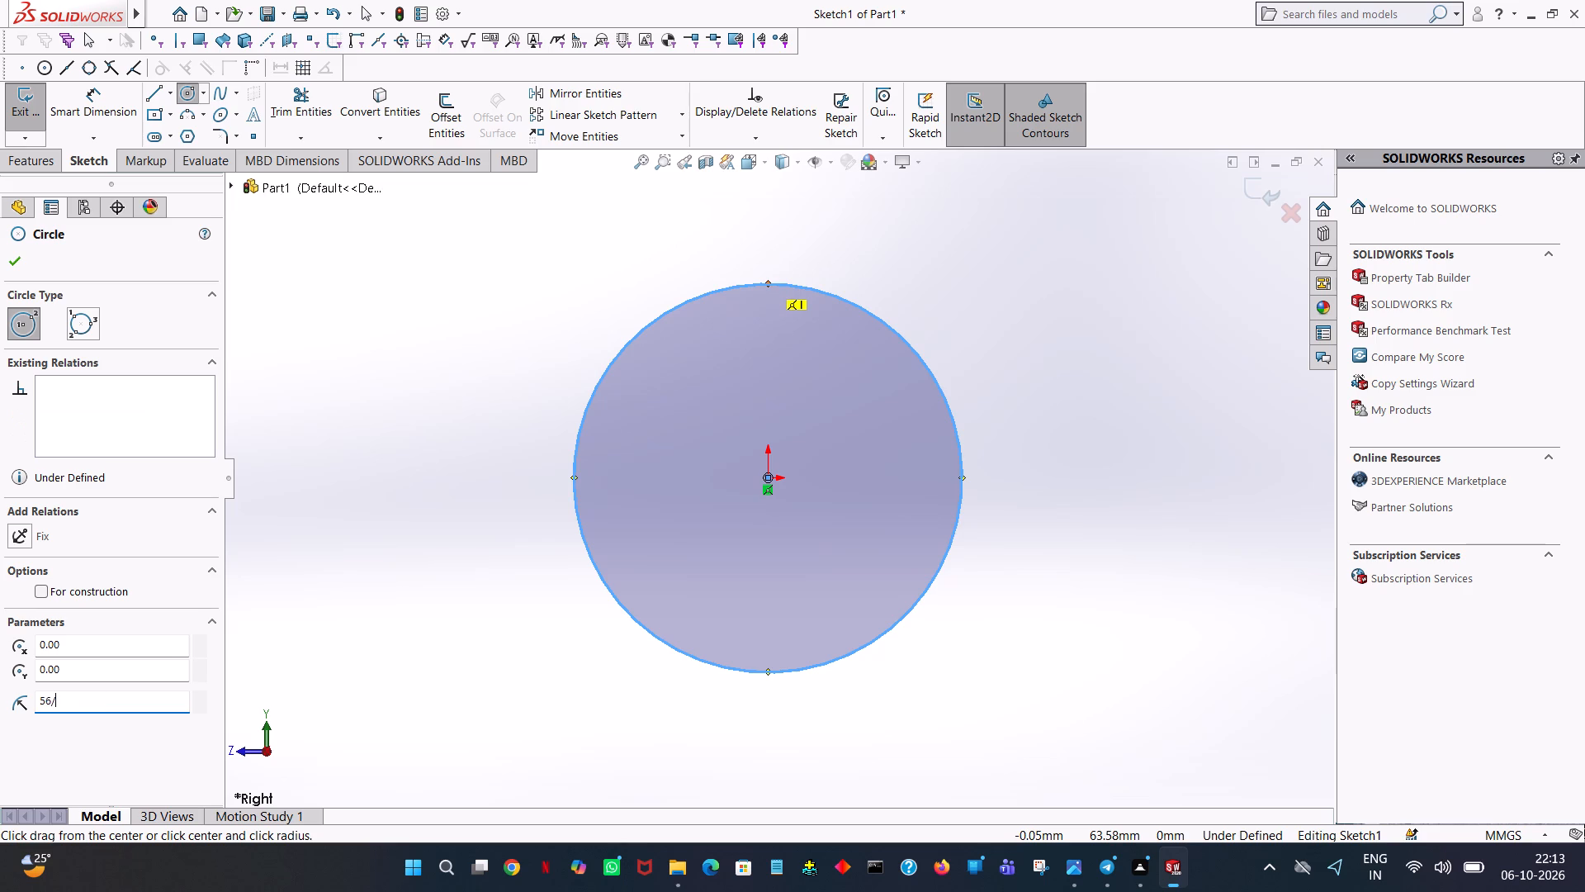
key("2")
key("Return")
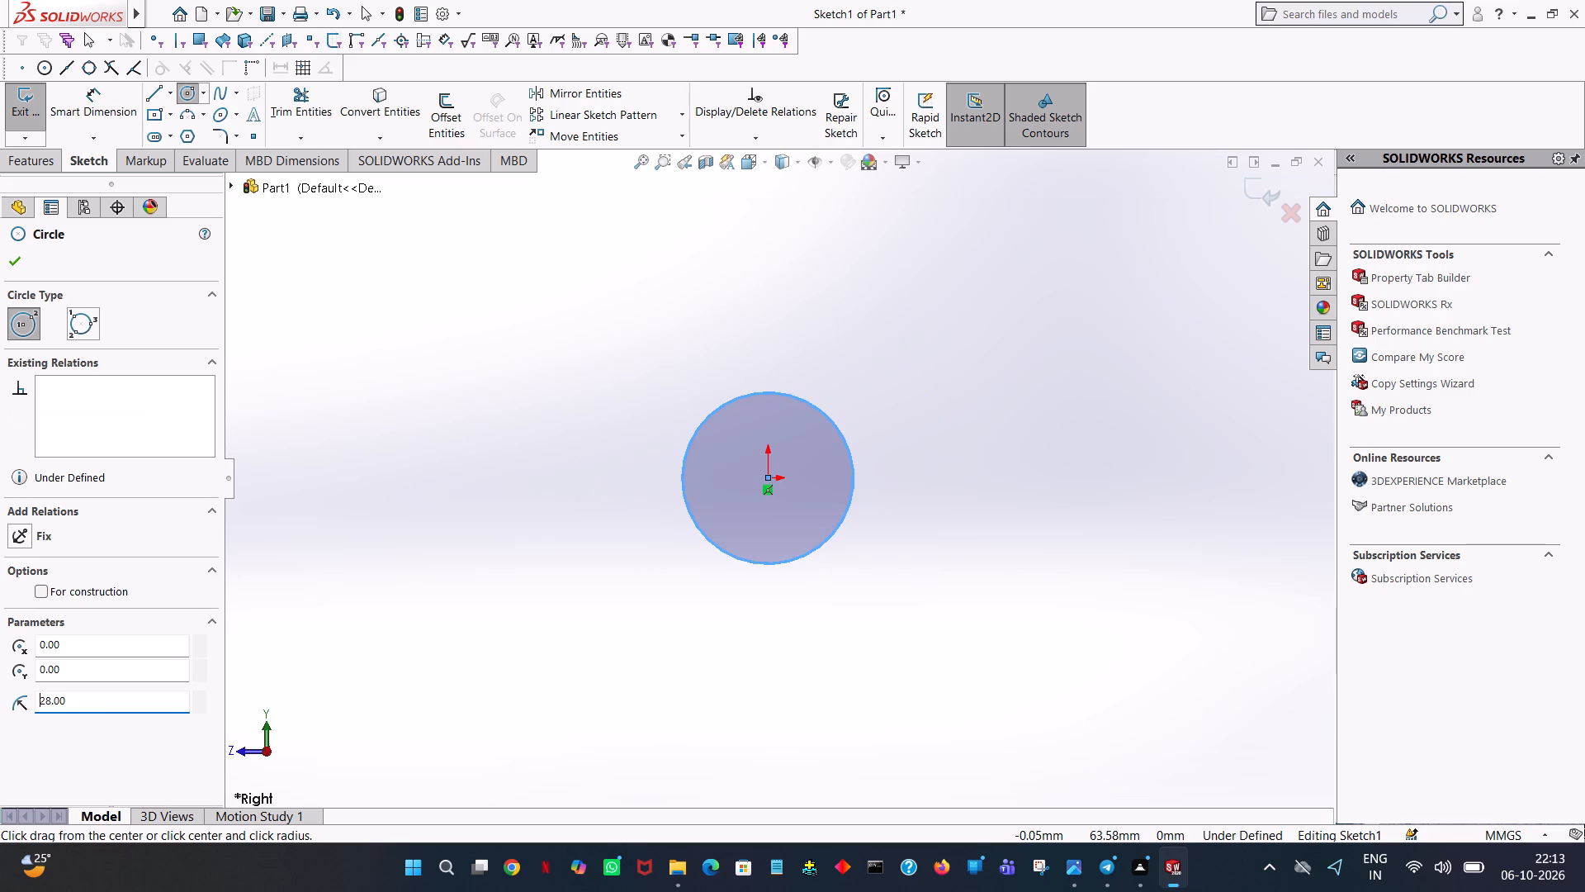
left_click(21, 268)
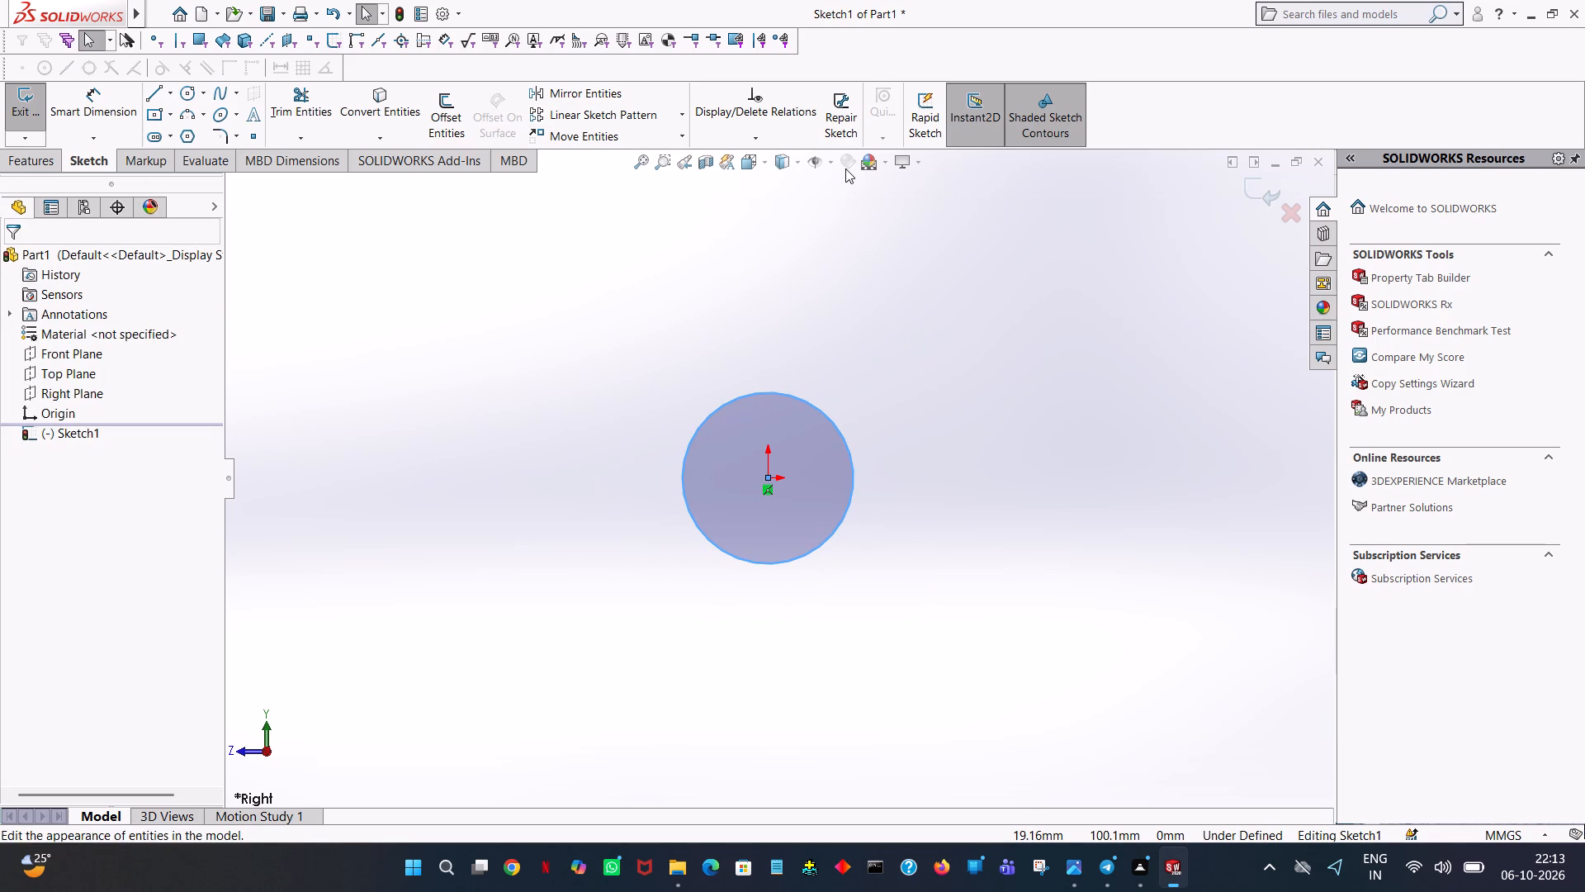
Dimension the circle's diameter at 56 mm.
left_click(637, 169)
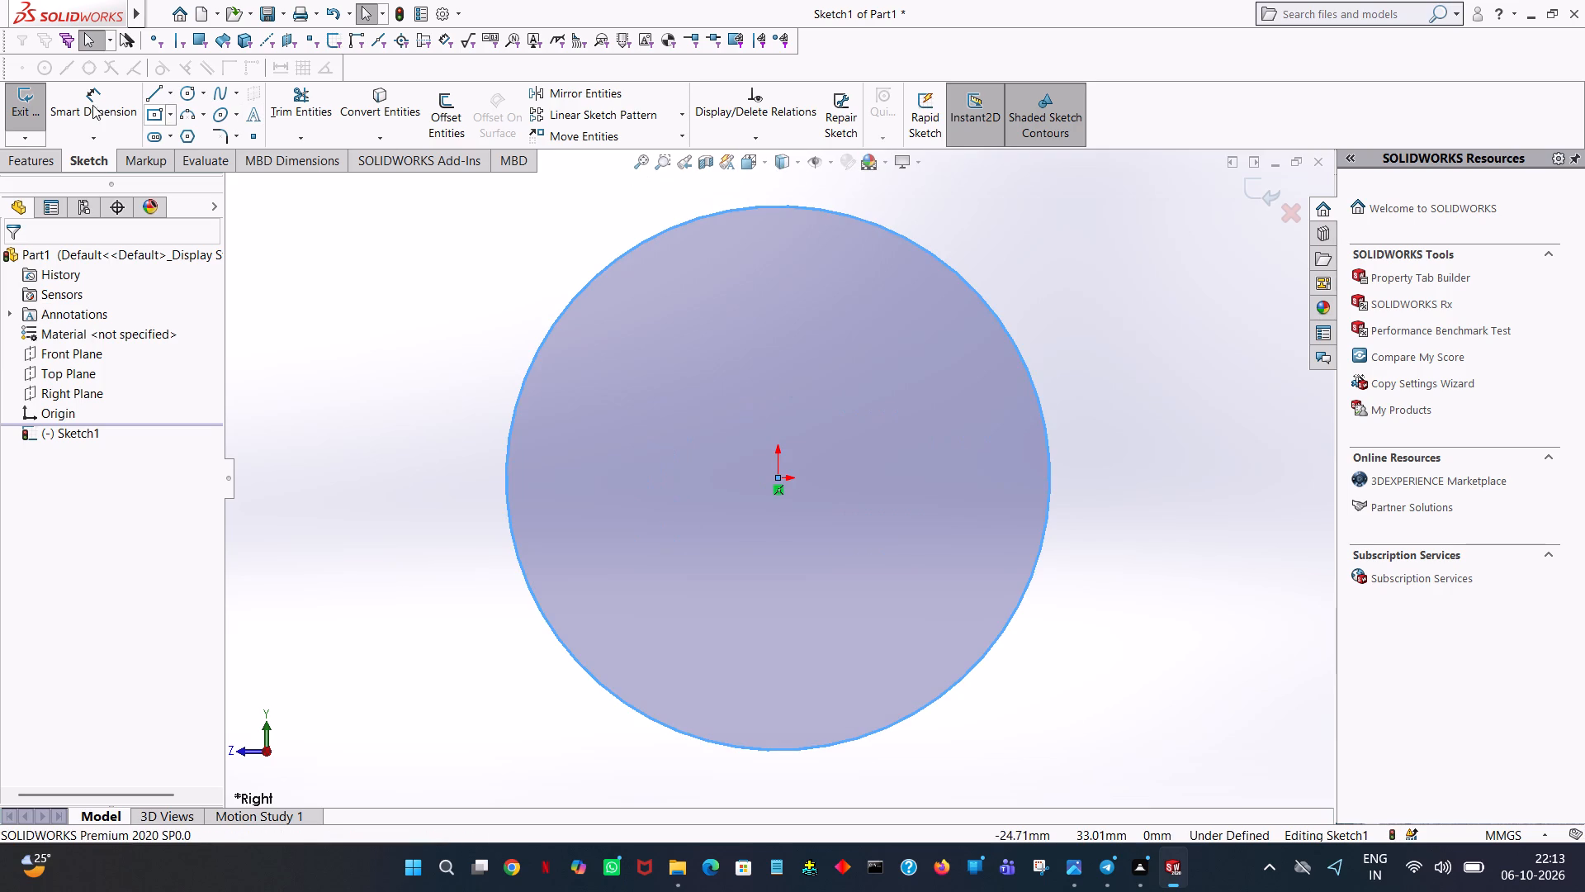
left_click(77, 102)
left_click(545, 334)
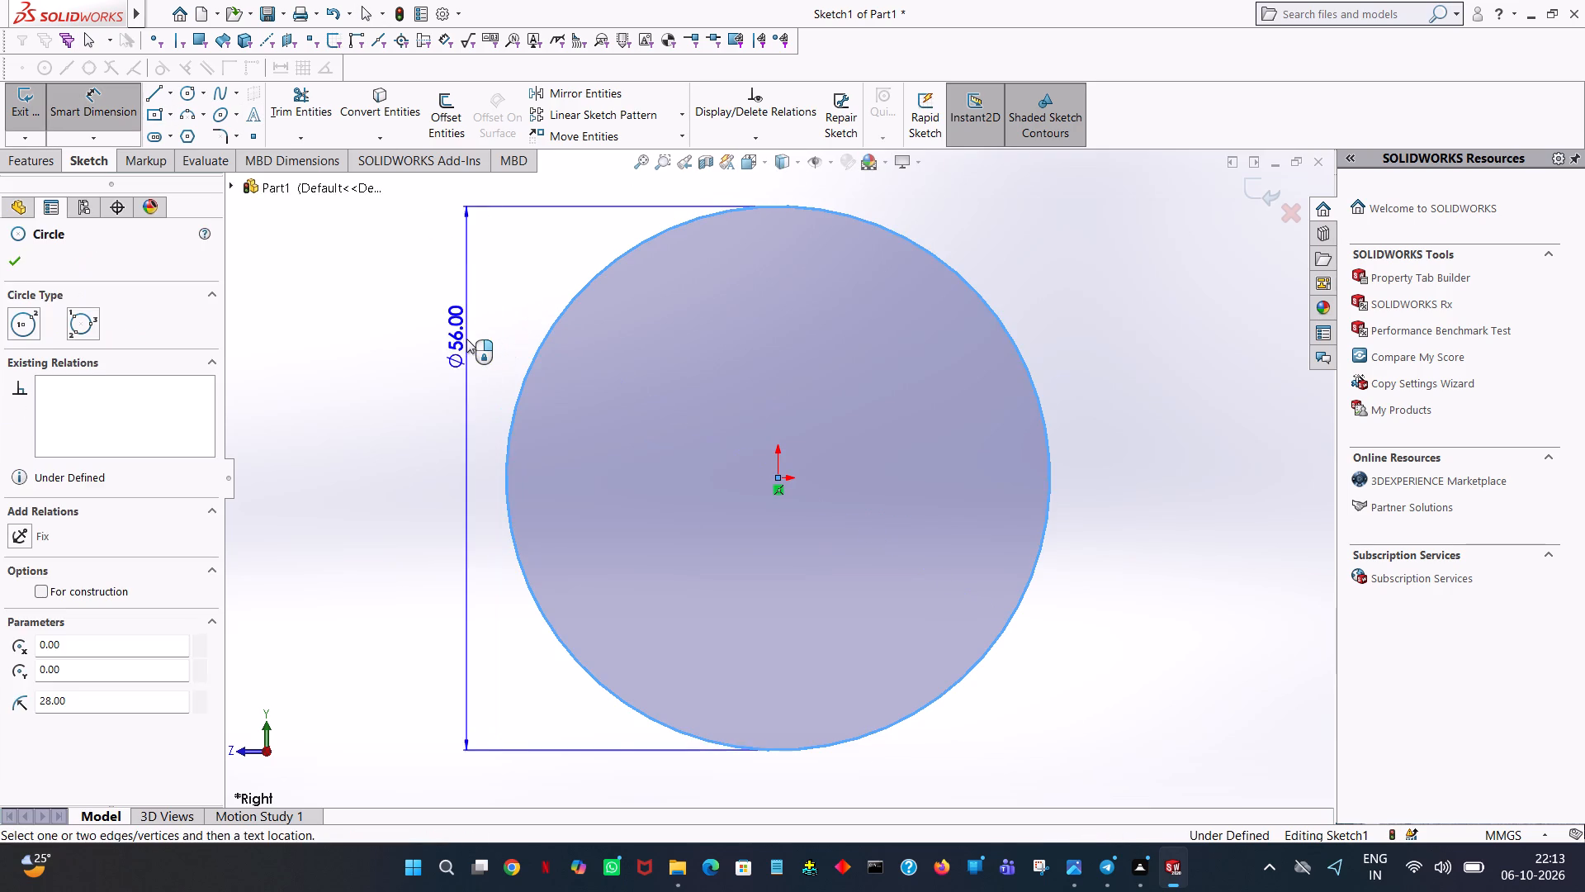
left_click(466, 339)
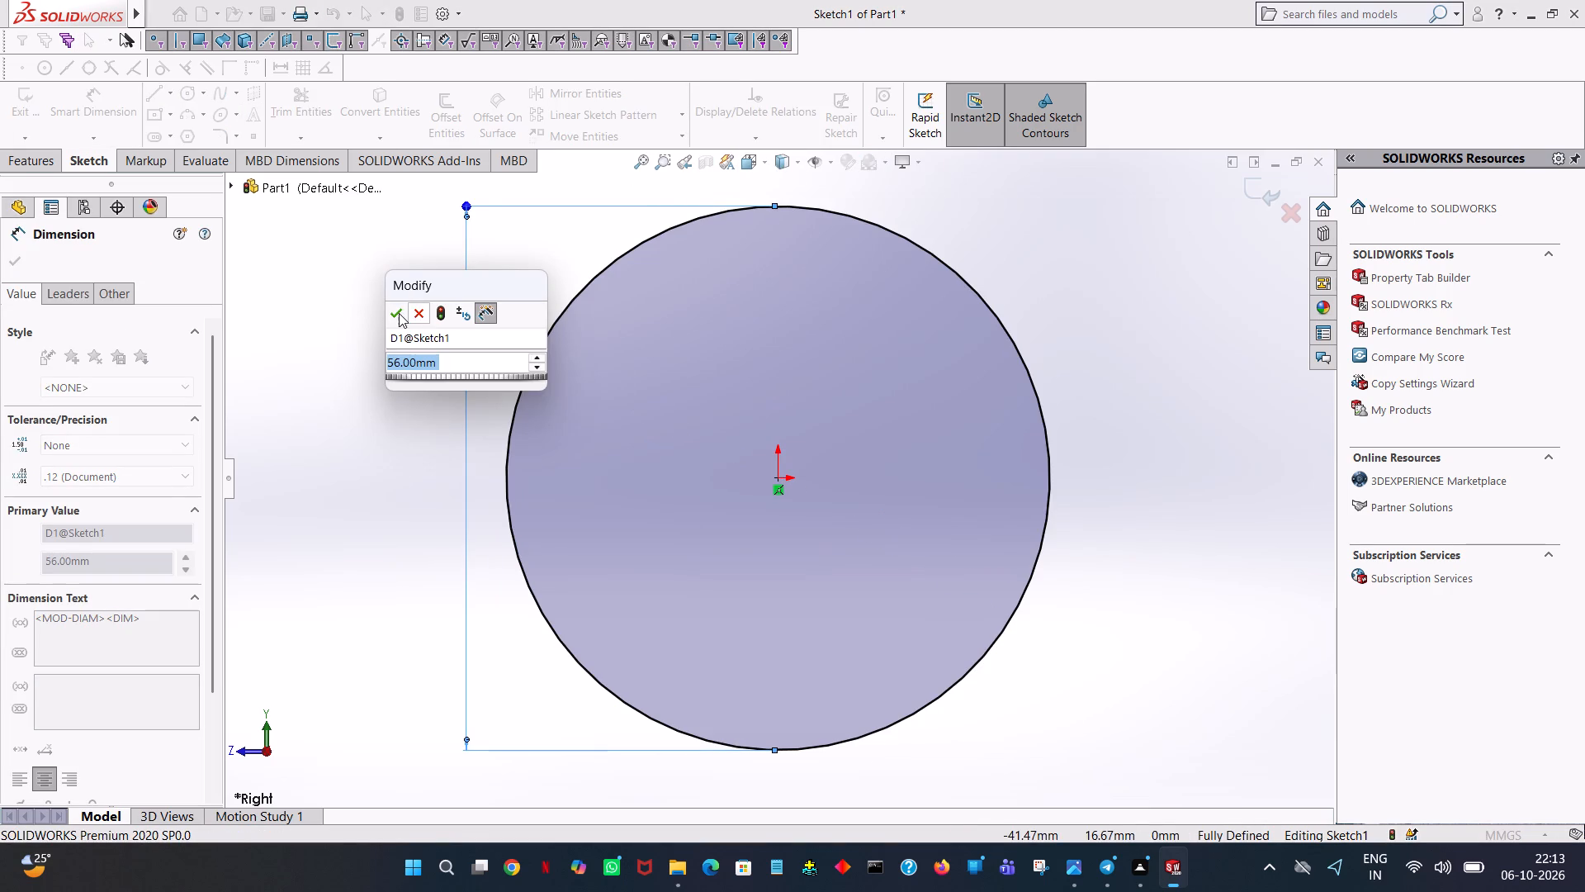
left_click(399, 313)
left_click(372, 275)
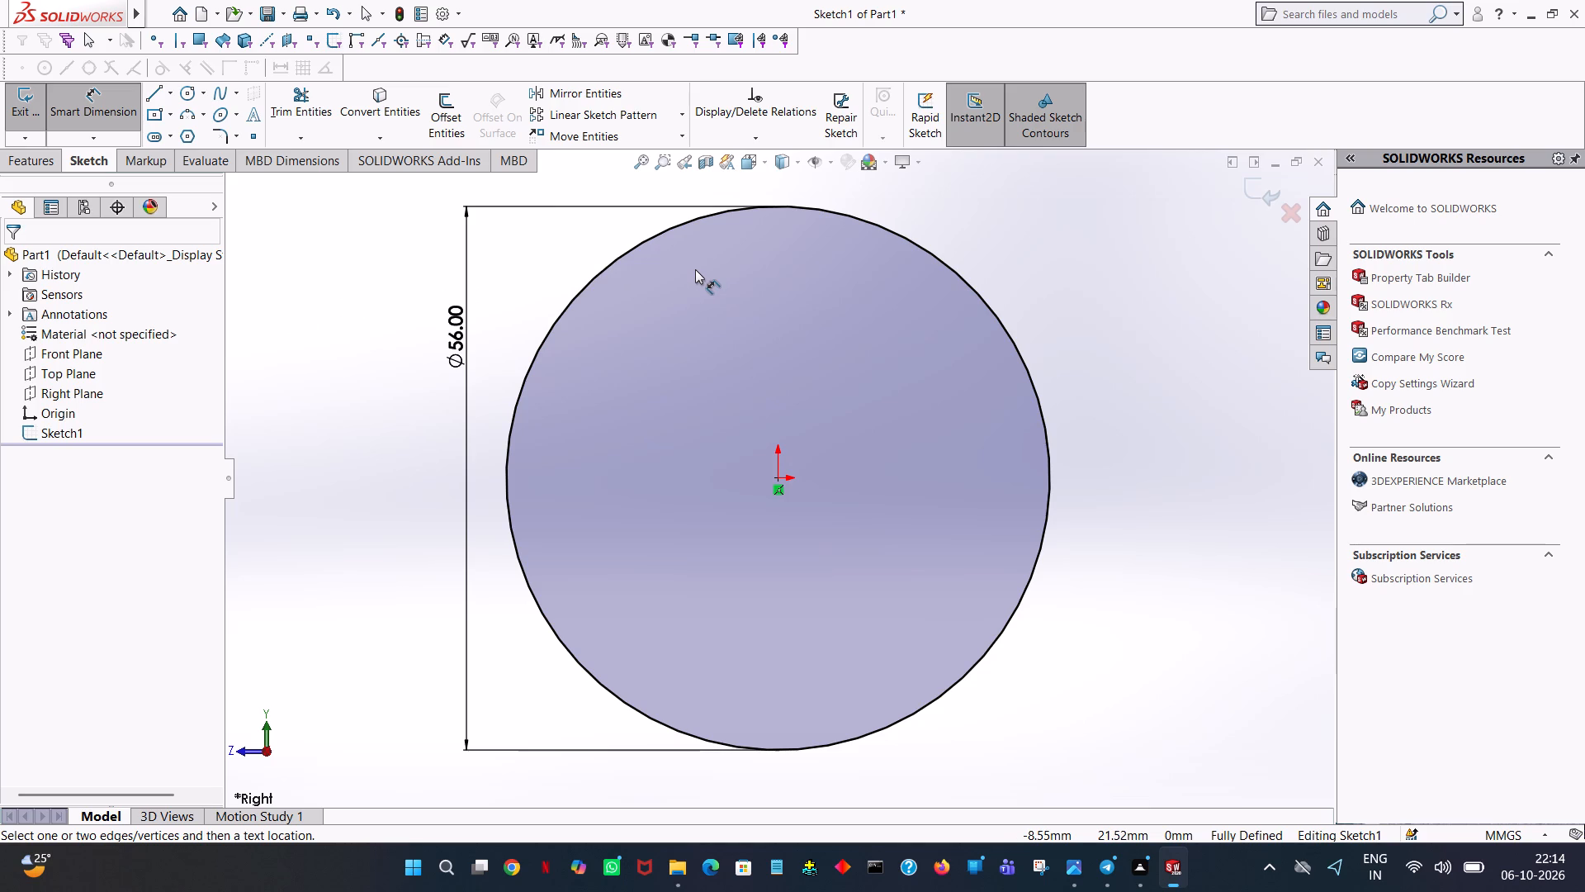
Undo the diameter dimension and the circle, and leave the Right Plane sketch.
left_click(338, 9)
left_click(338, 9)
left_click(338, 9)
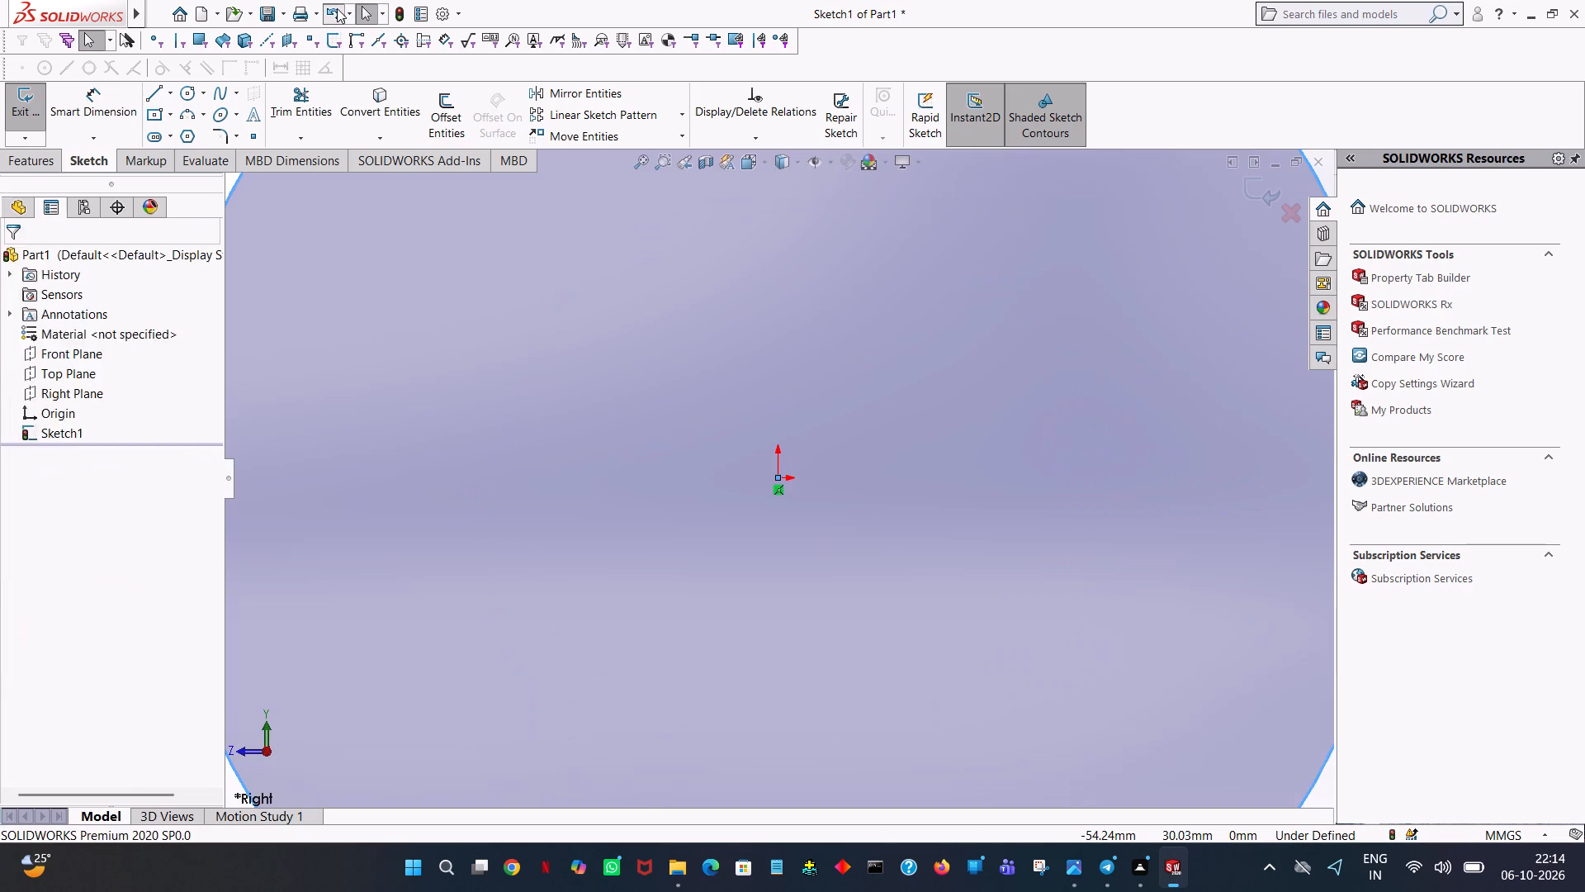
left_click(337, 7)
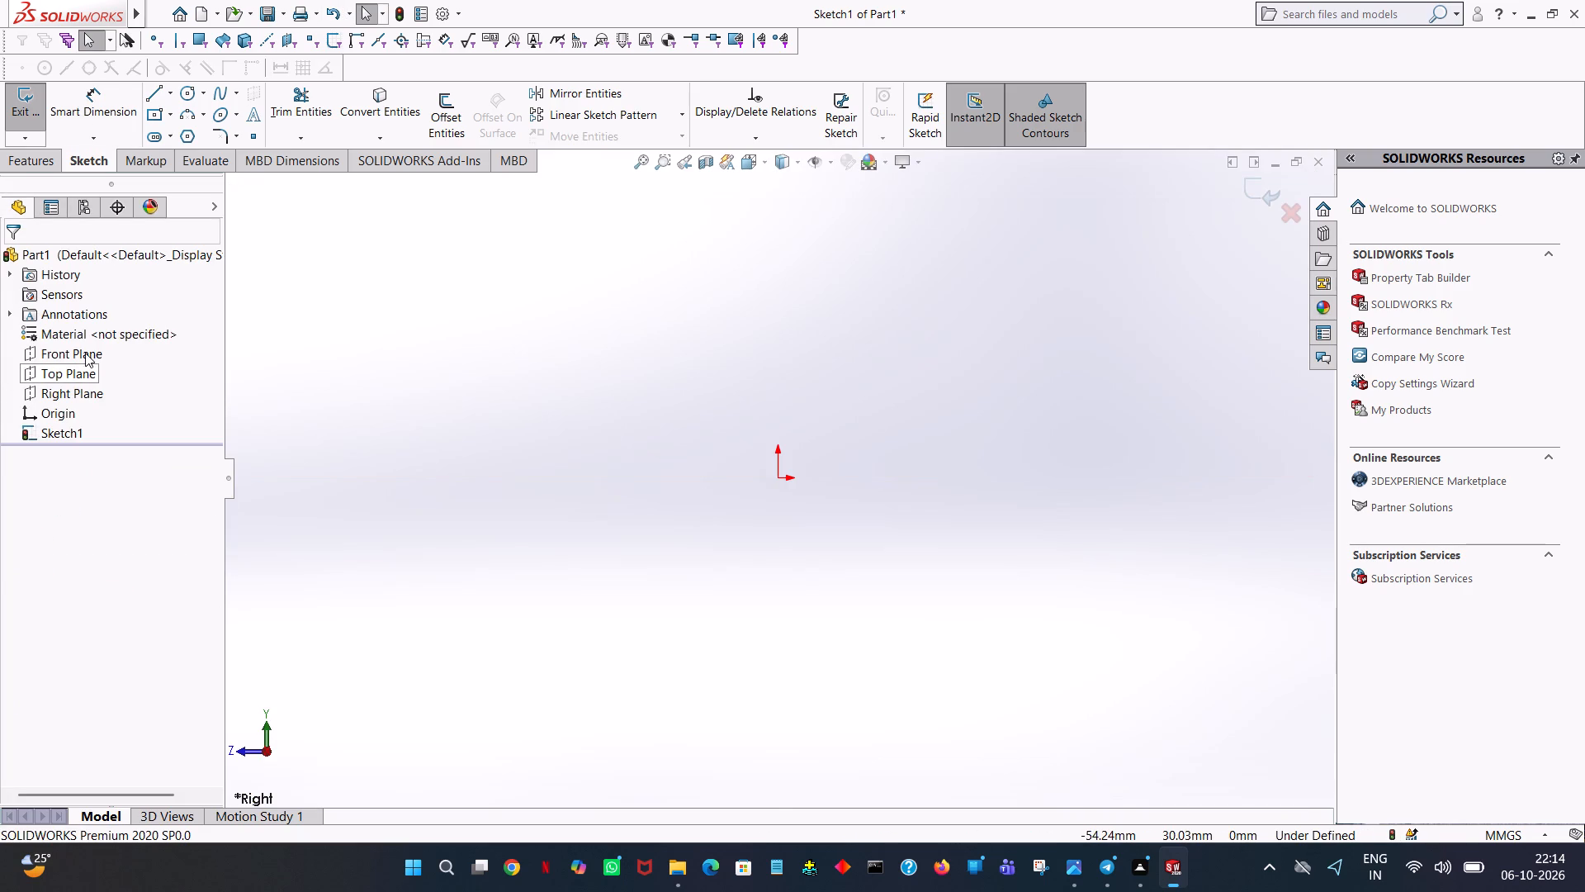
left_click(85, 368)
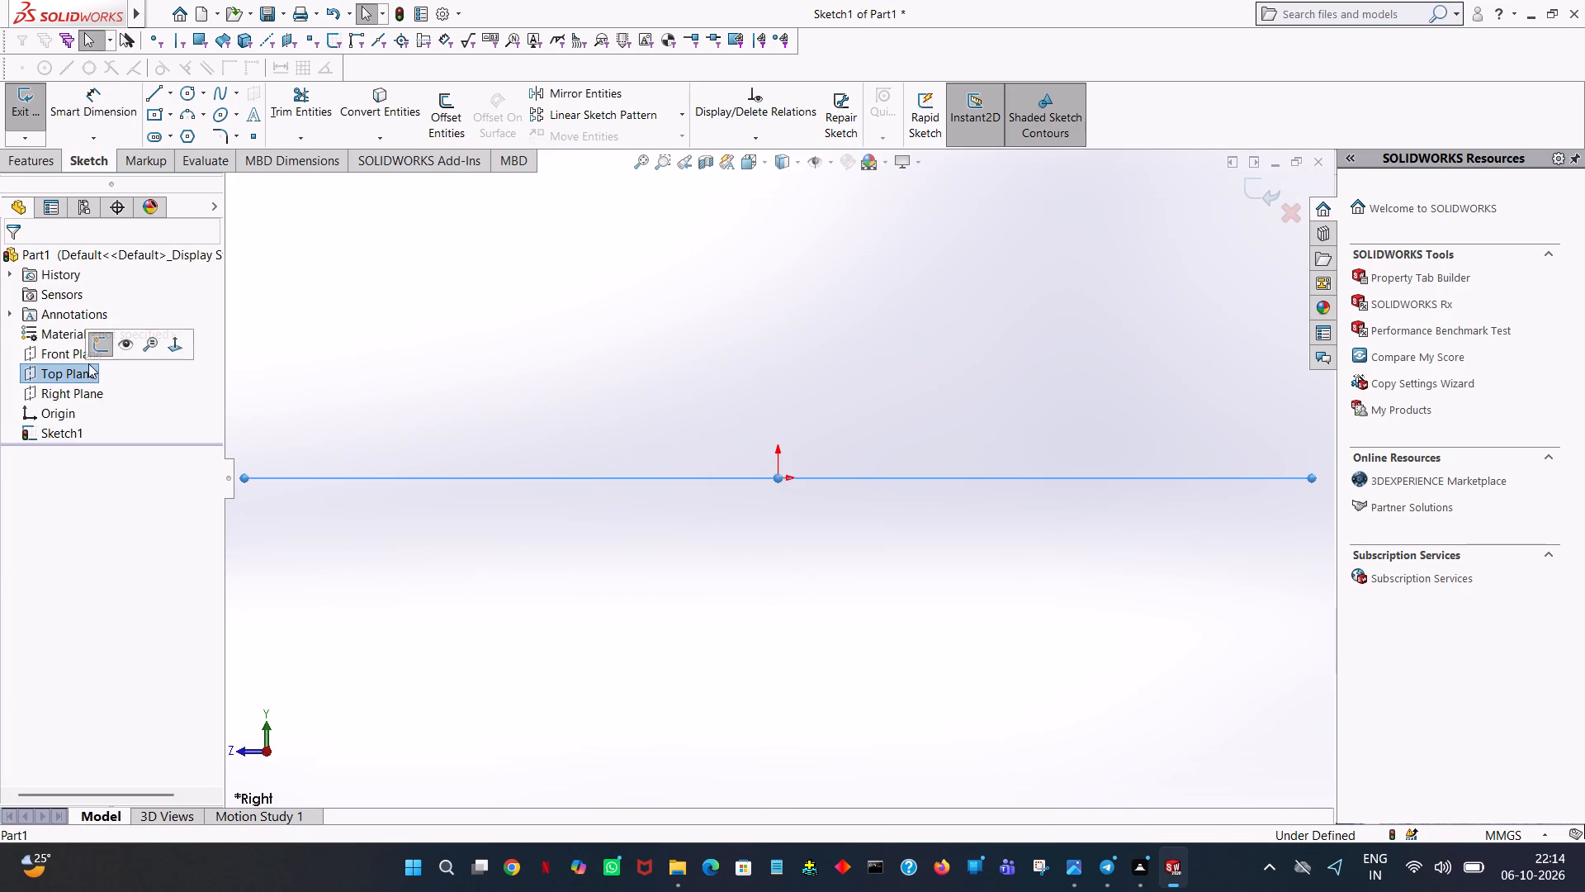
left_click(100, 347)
Start a sketch on the Top Plane and draw a 10 mm horizontal line from the origin toward positive X.
left_click(73, 377)
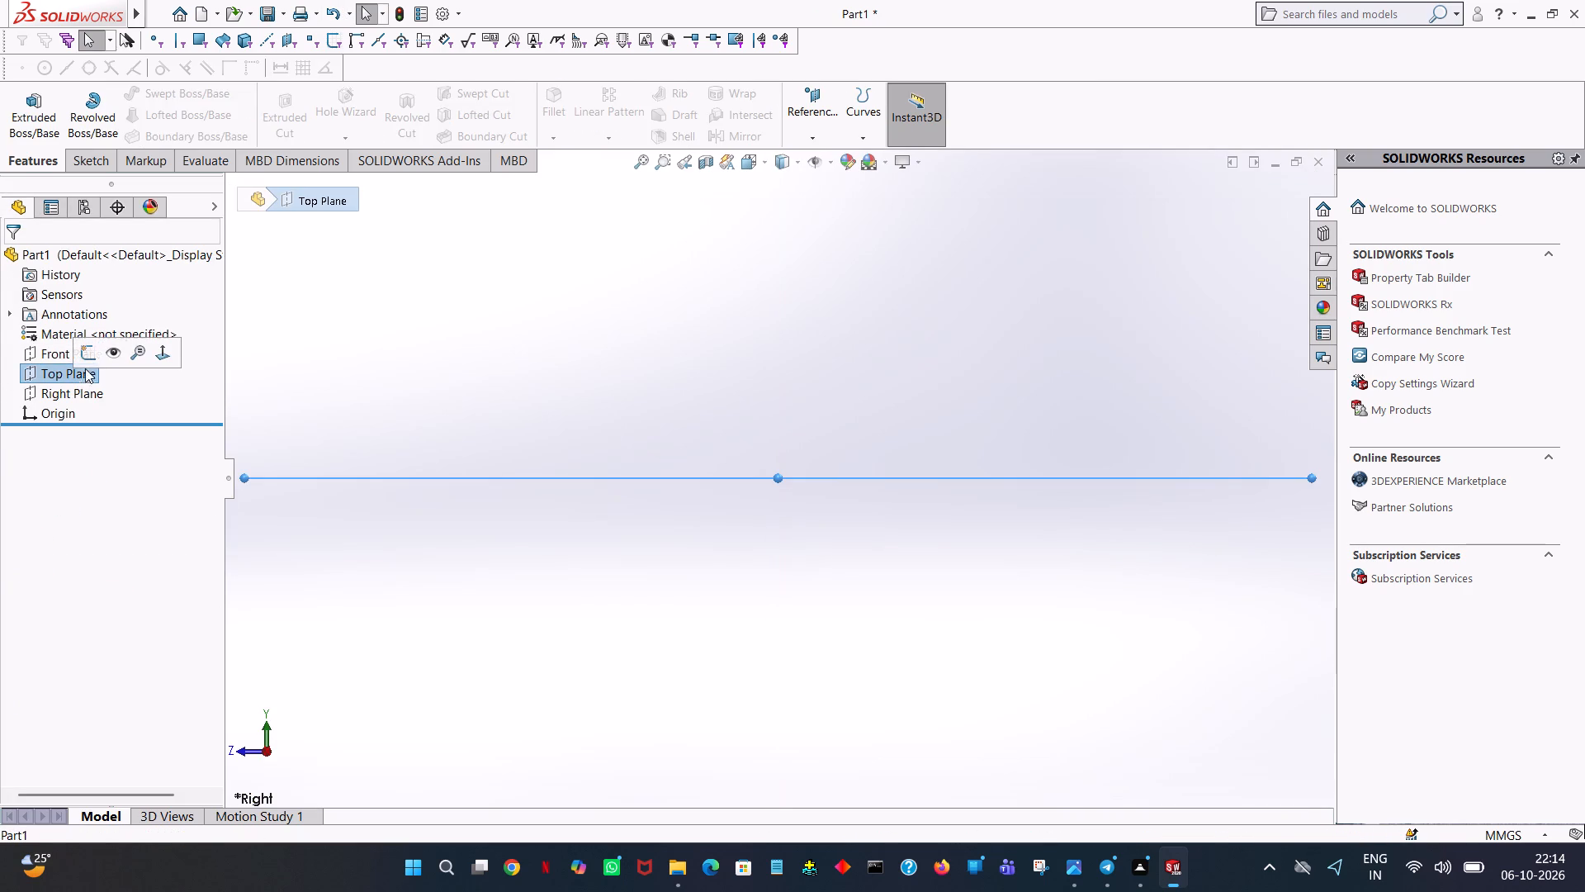
left_click(92, 351)
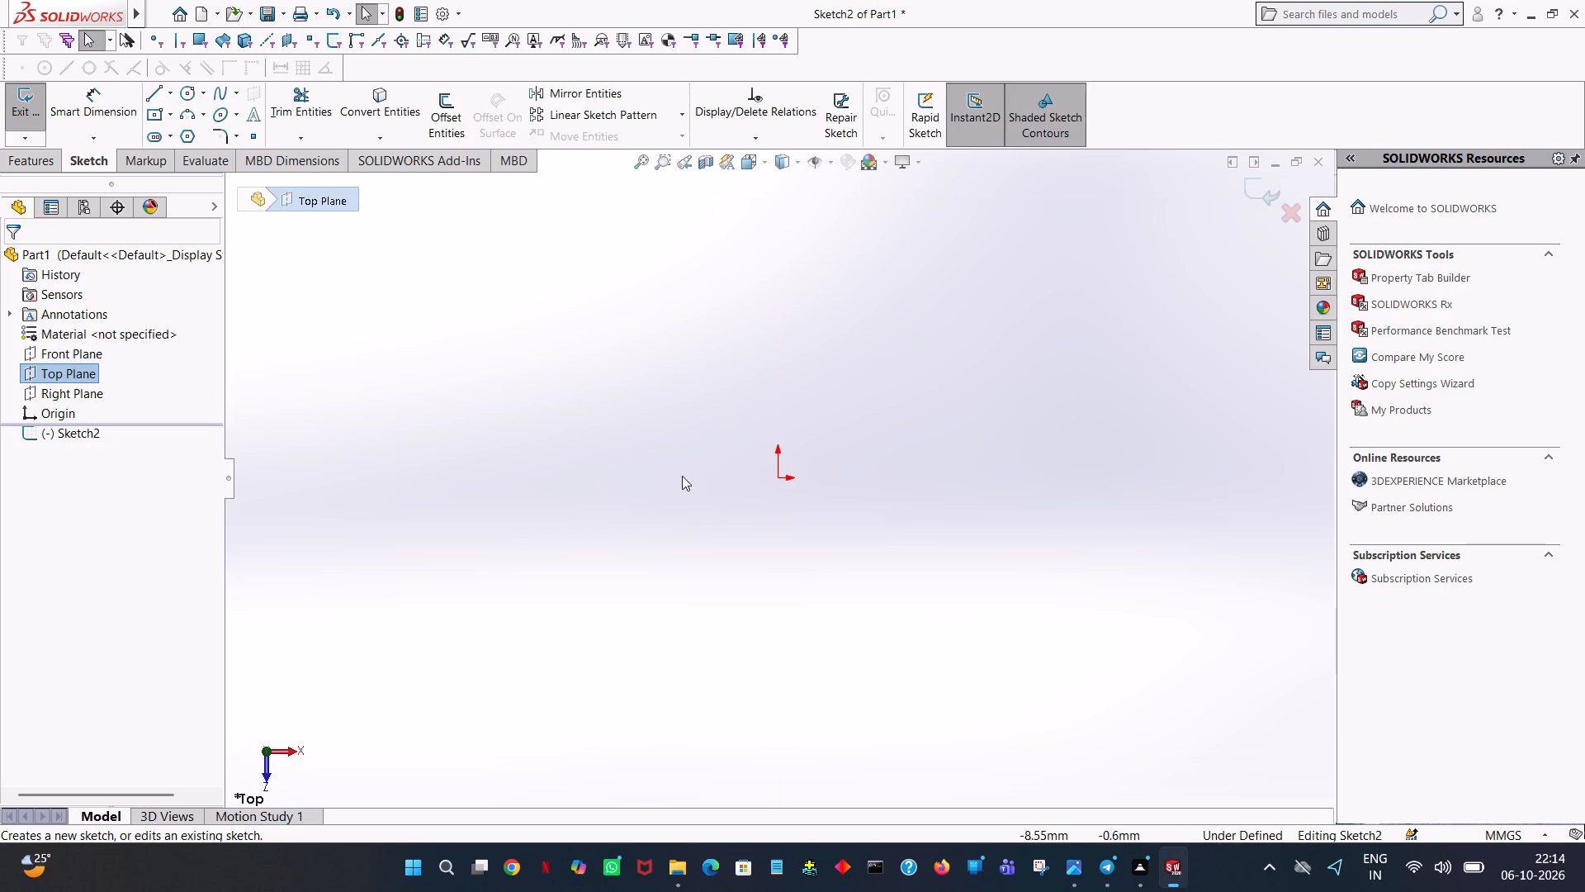
left_click(145, 89)
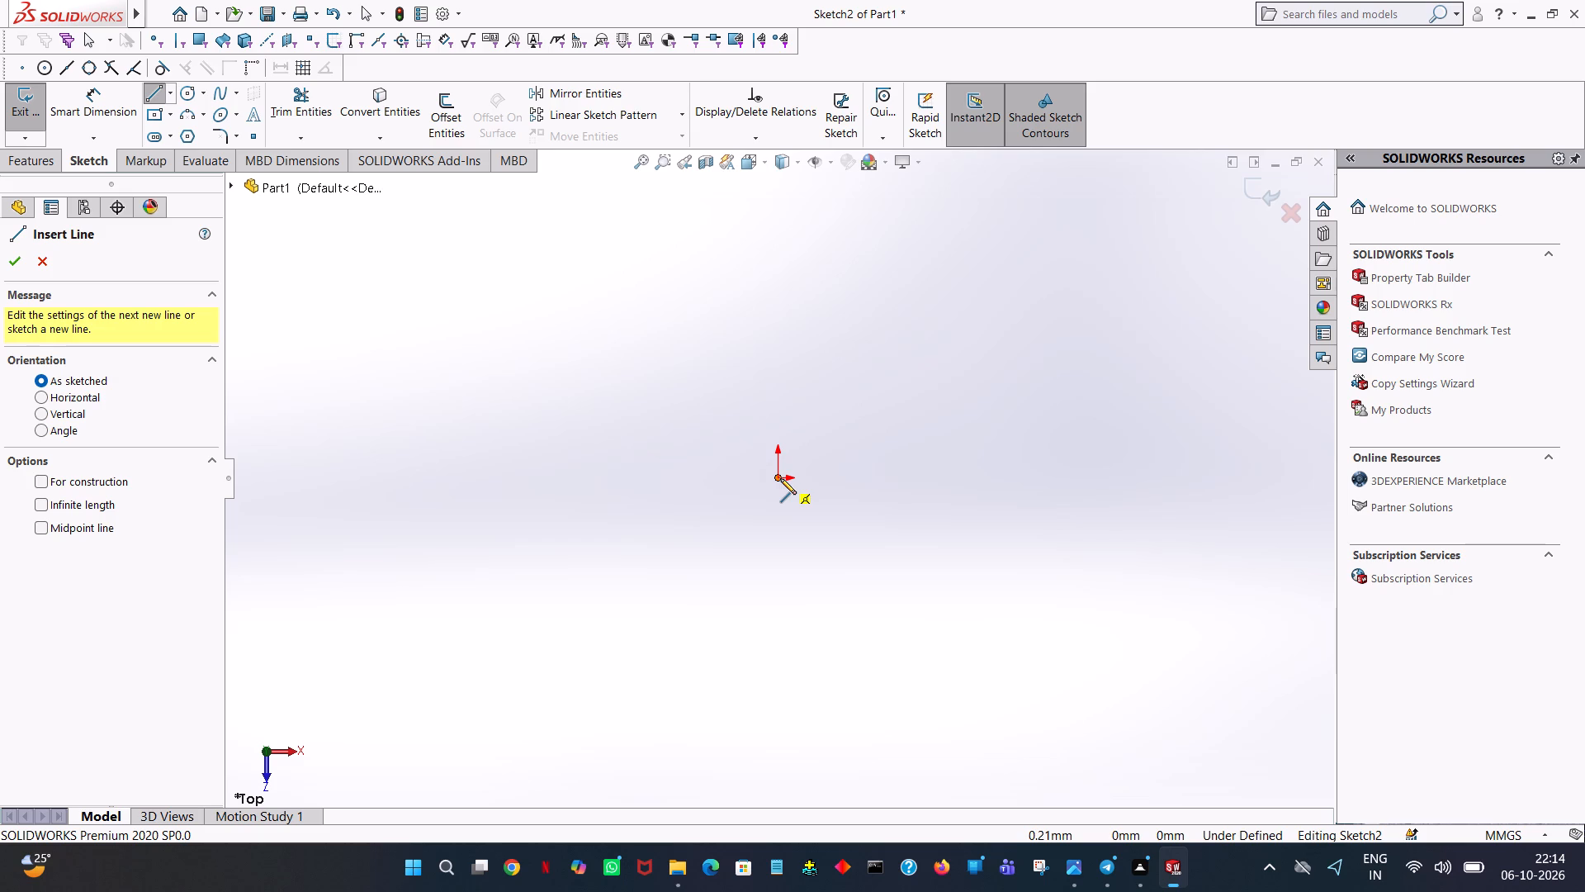
left_click(780, 478)
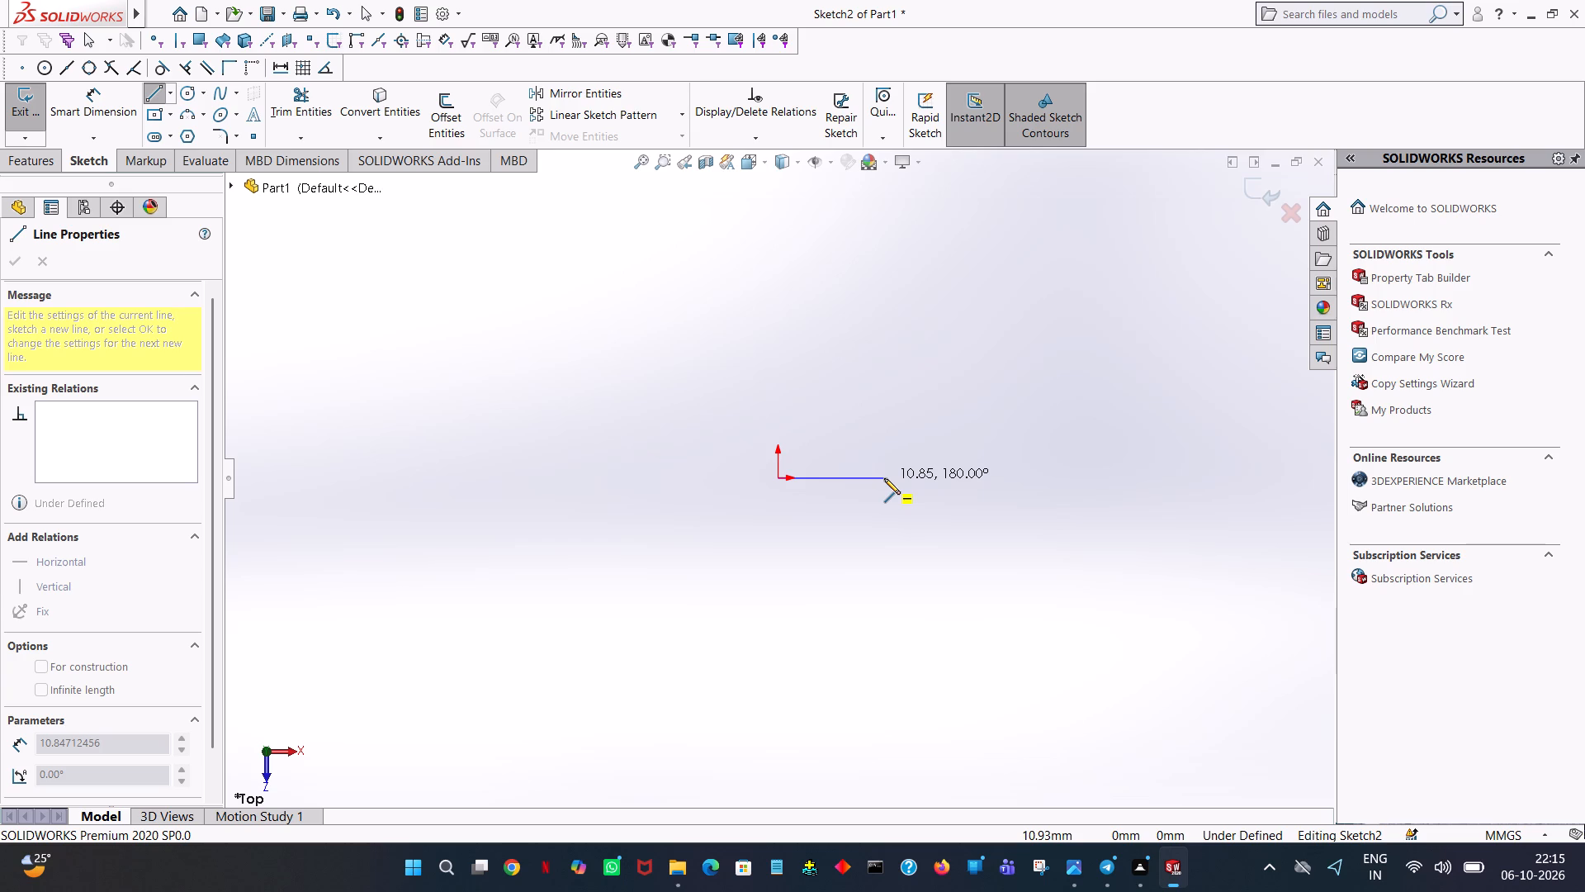
left_click(884, 478)
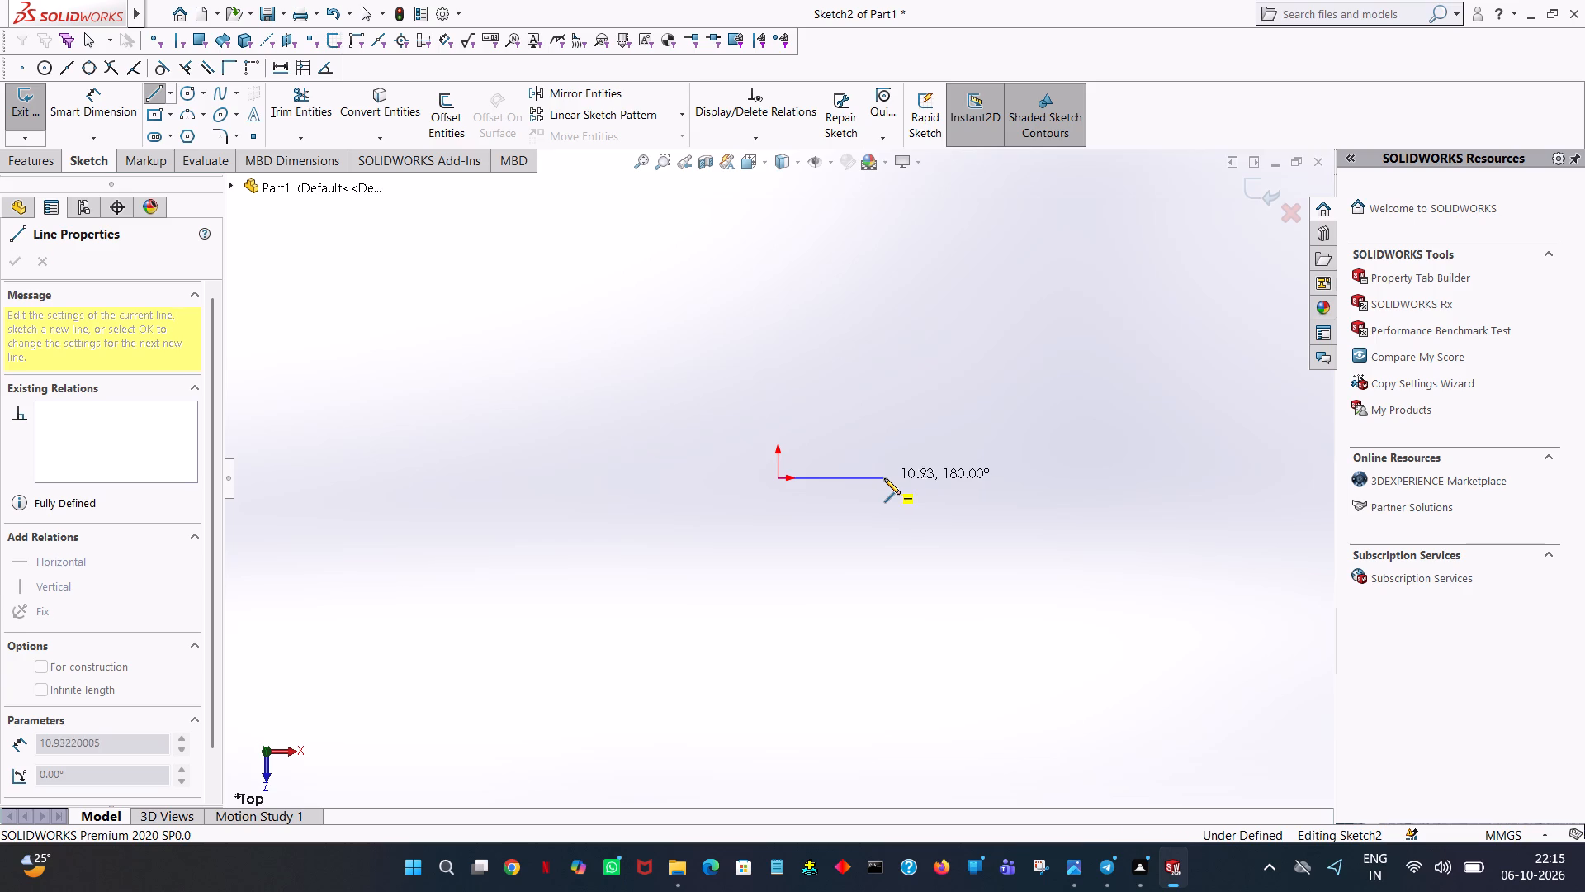
type("10")
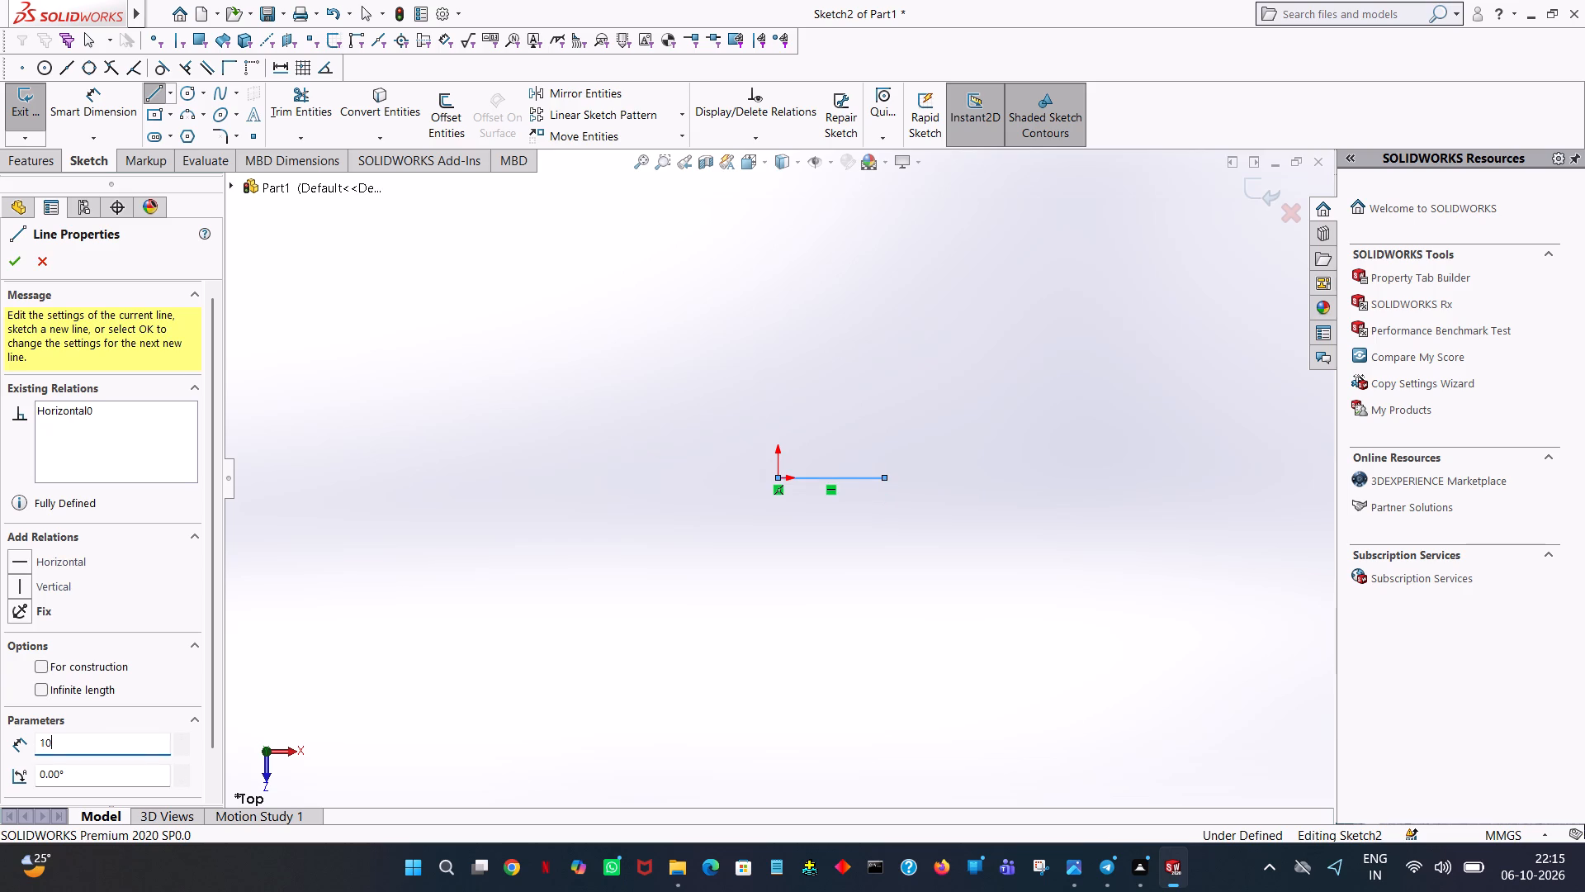
key("Return")
Continue the profile with a 28 mm vertical line downward and a 16 mm horizontal line toward positive X.
left_click(873, 547)
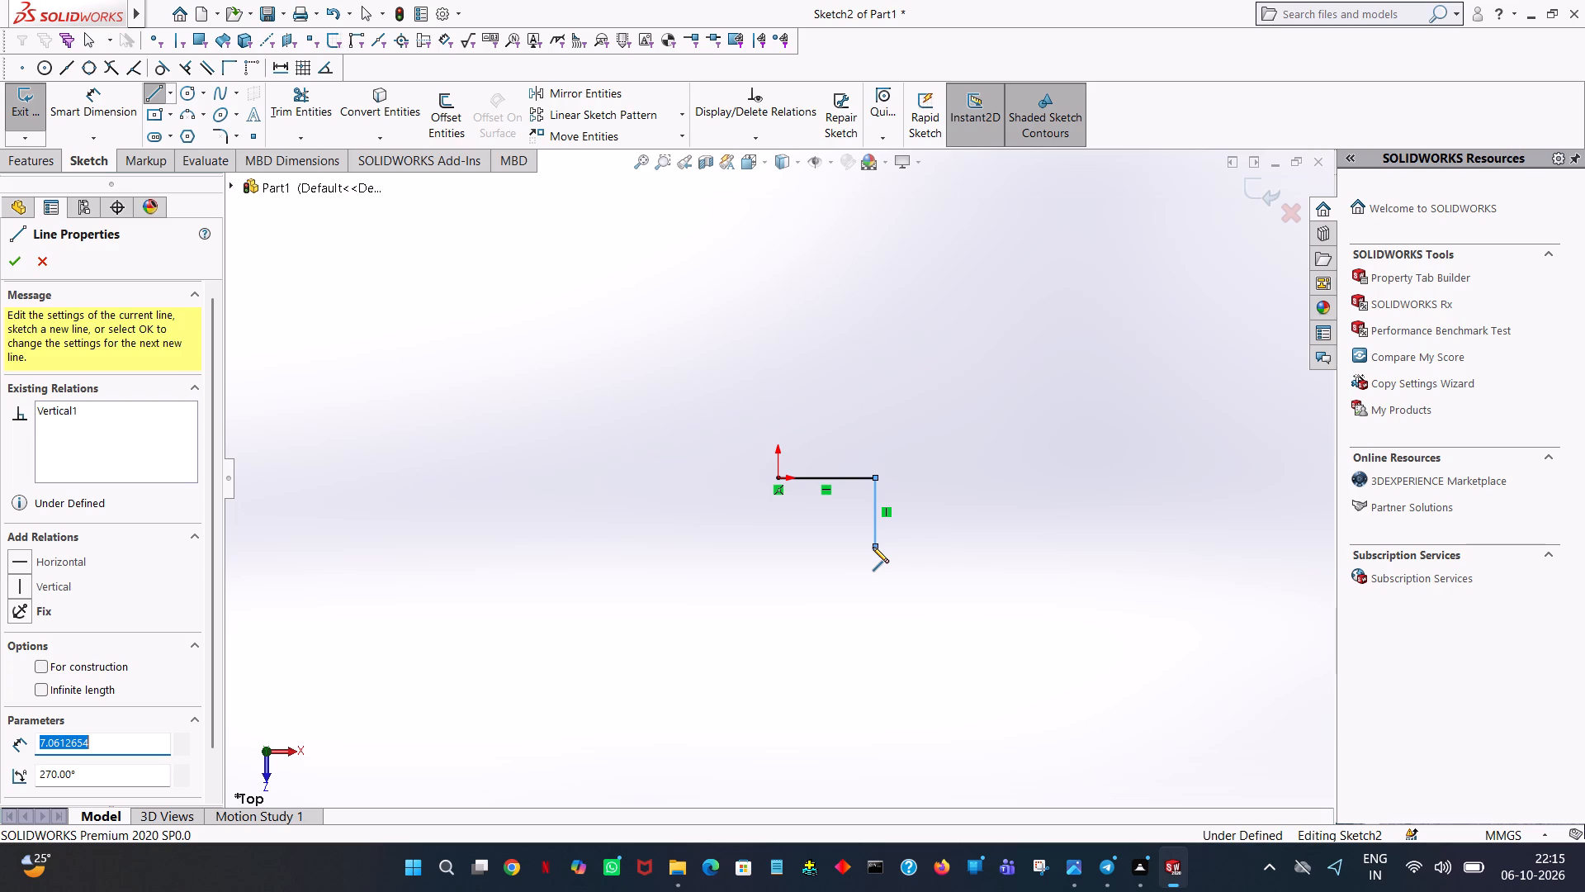
type("28")
key("Return")
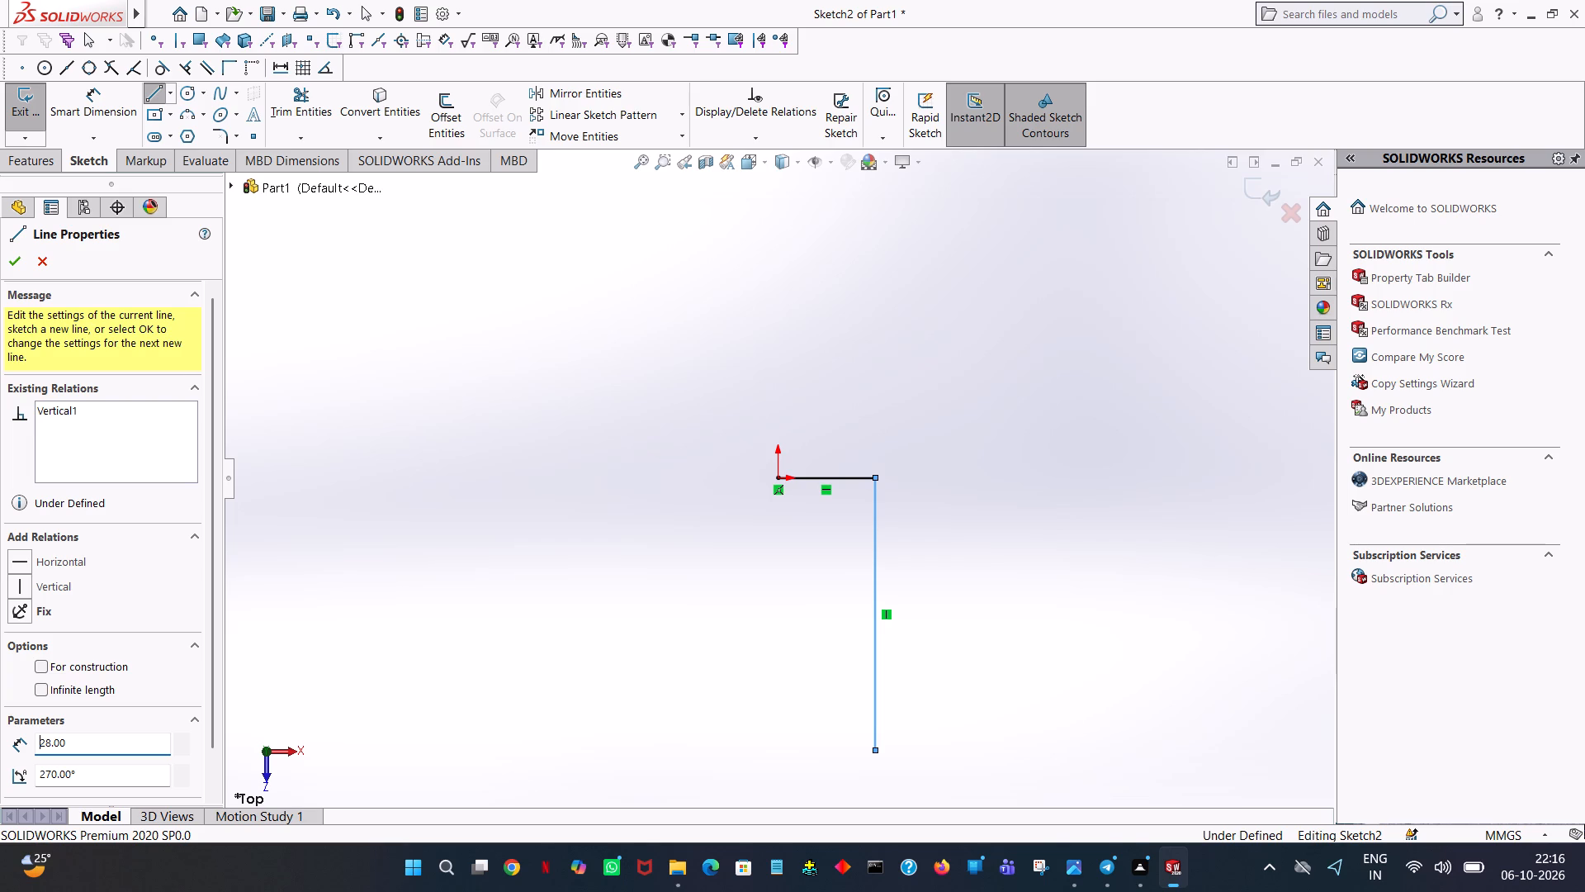
left_click(933, 752)
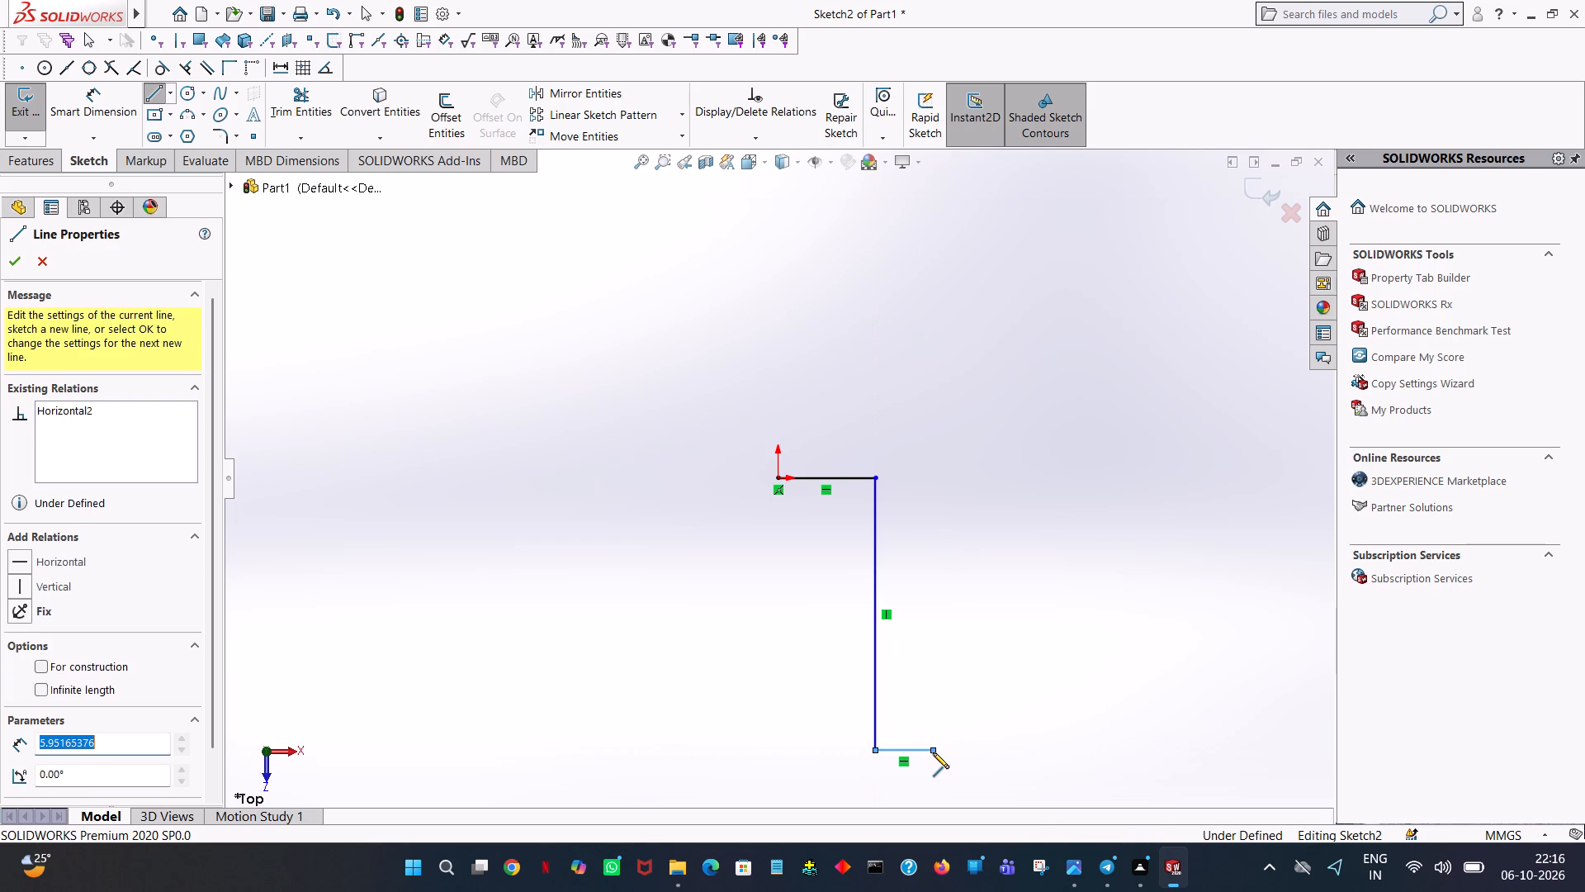
type("16")
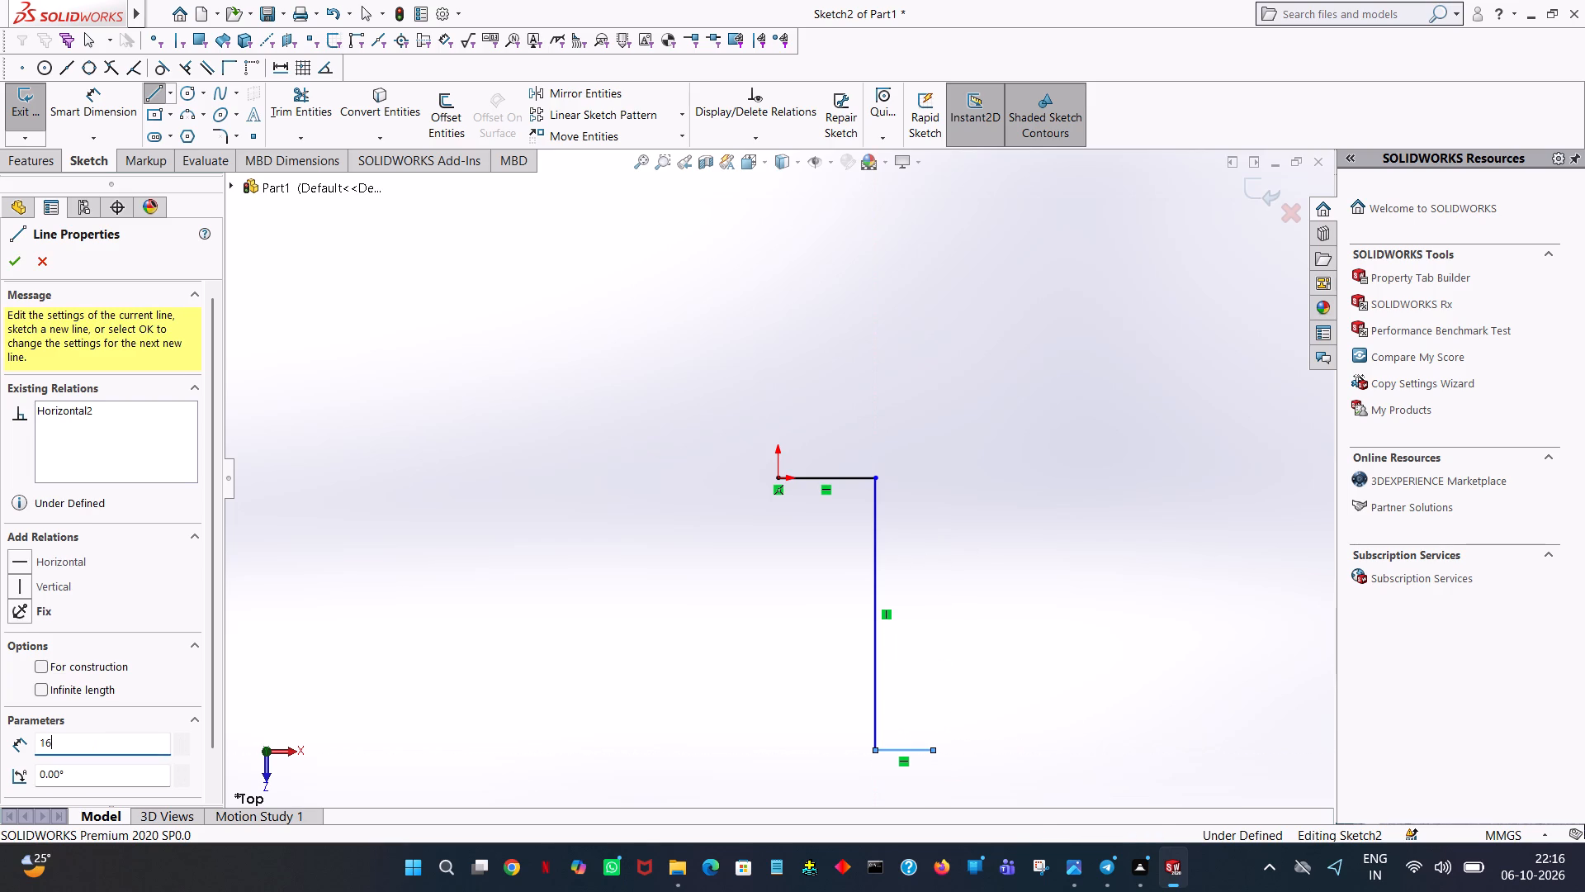
key("Return")
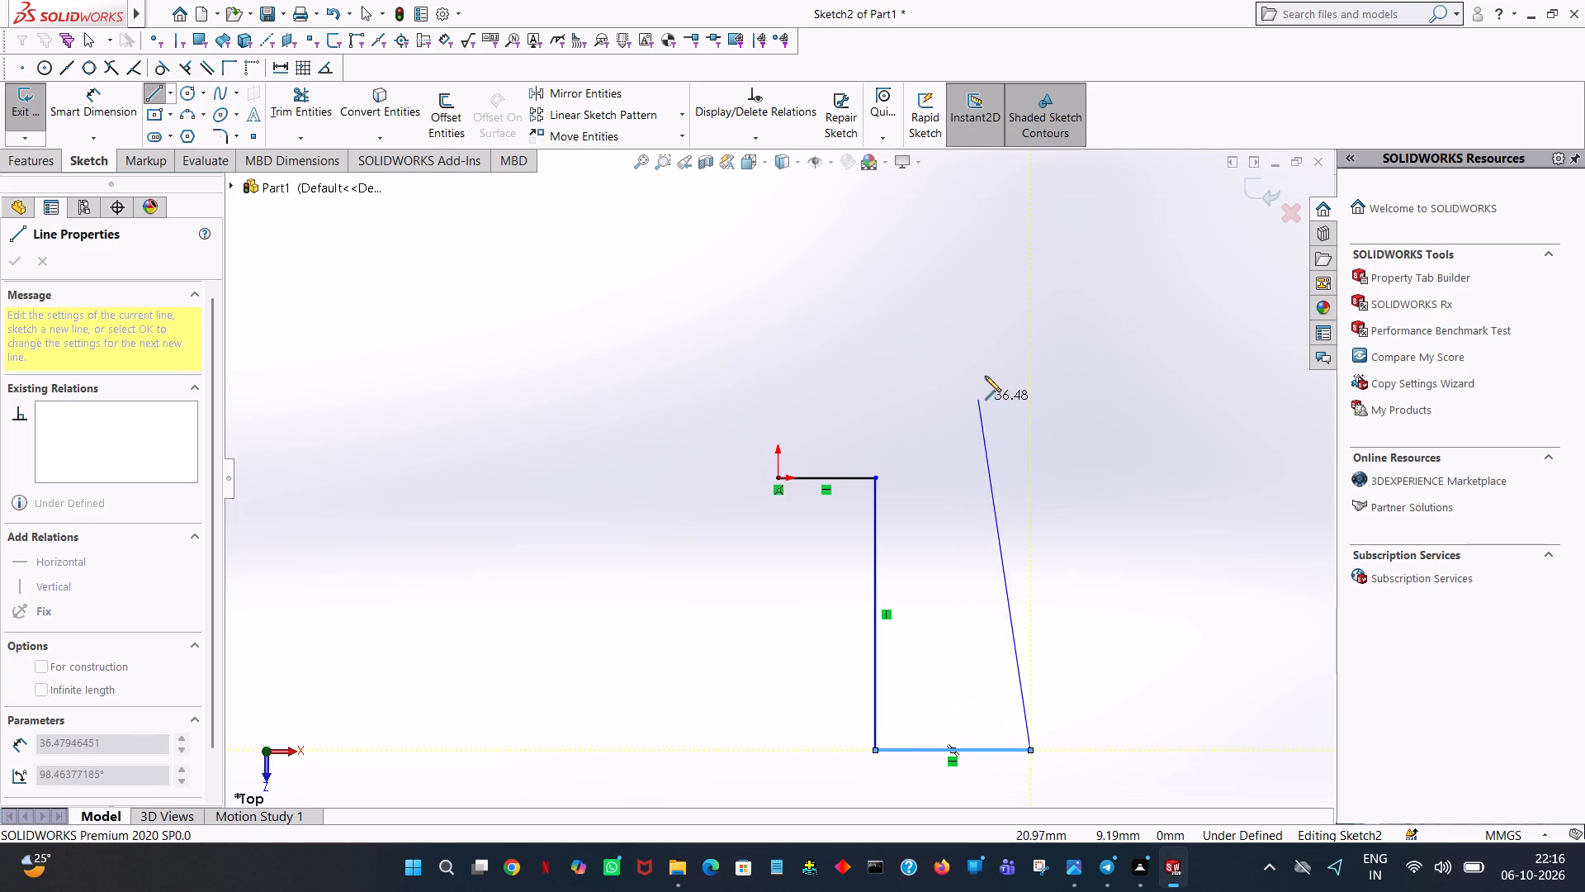
Add a 72 mm vertical line upward and a 26 mm horizontal line back to directly above the origin.
left_click(1033, 259)
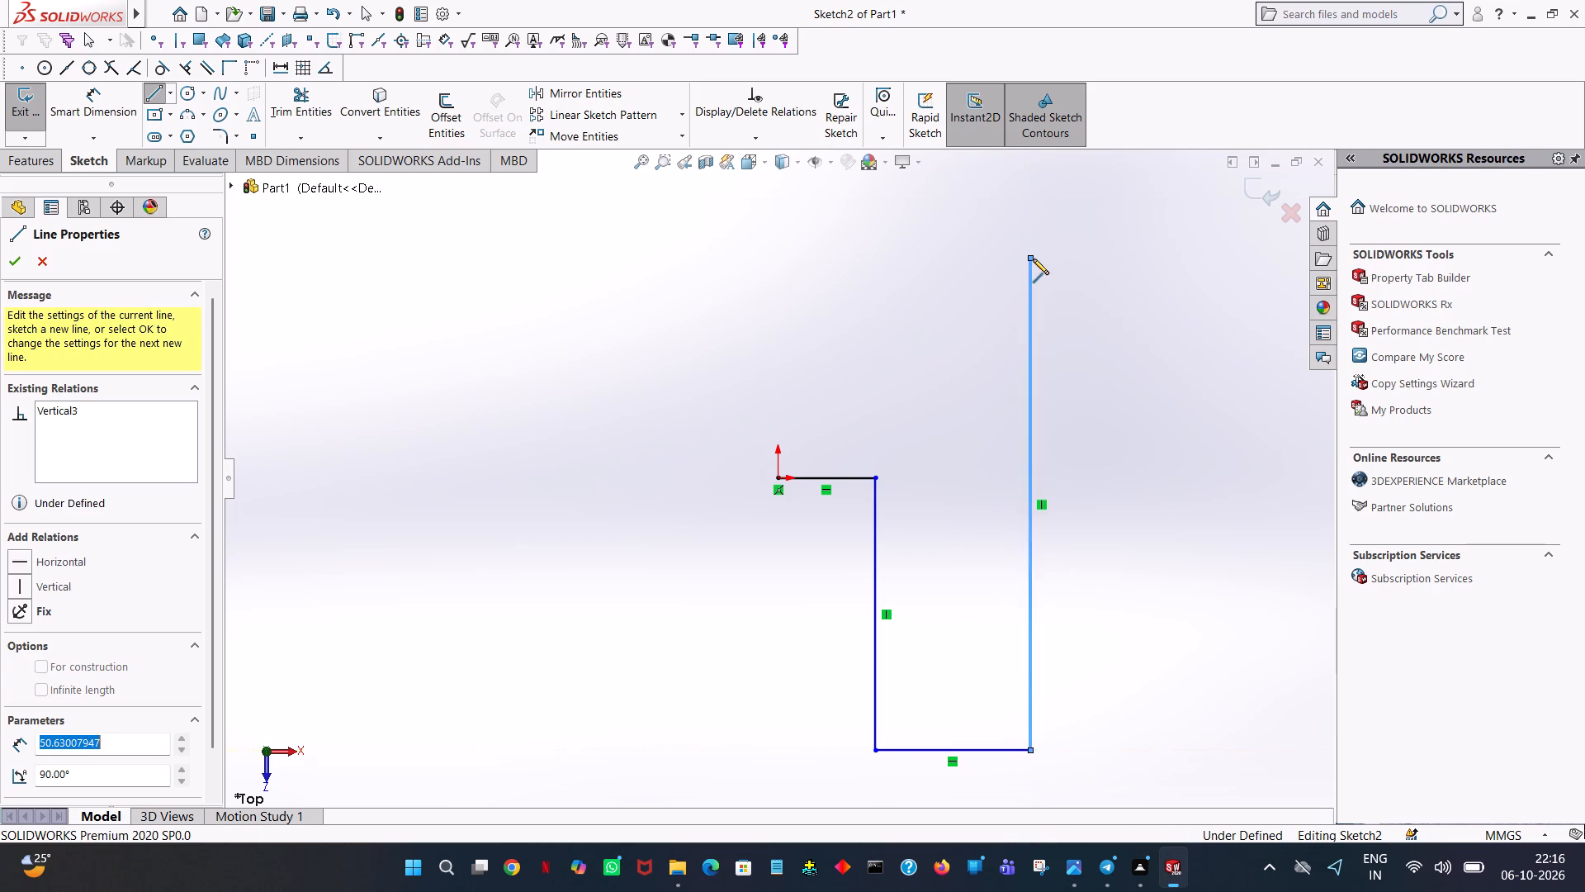
key("7")
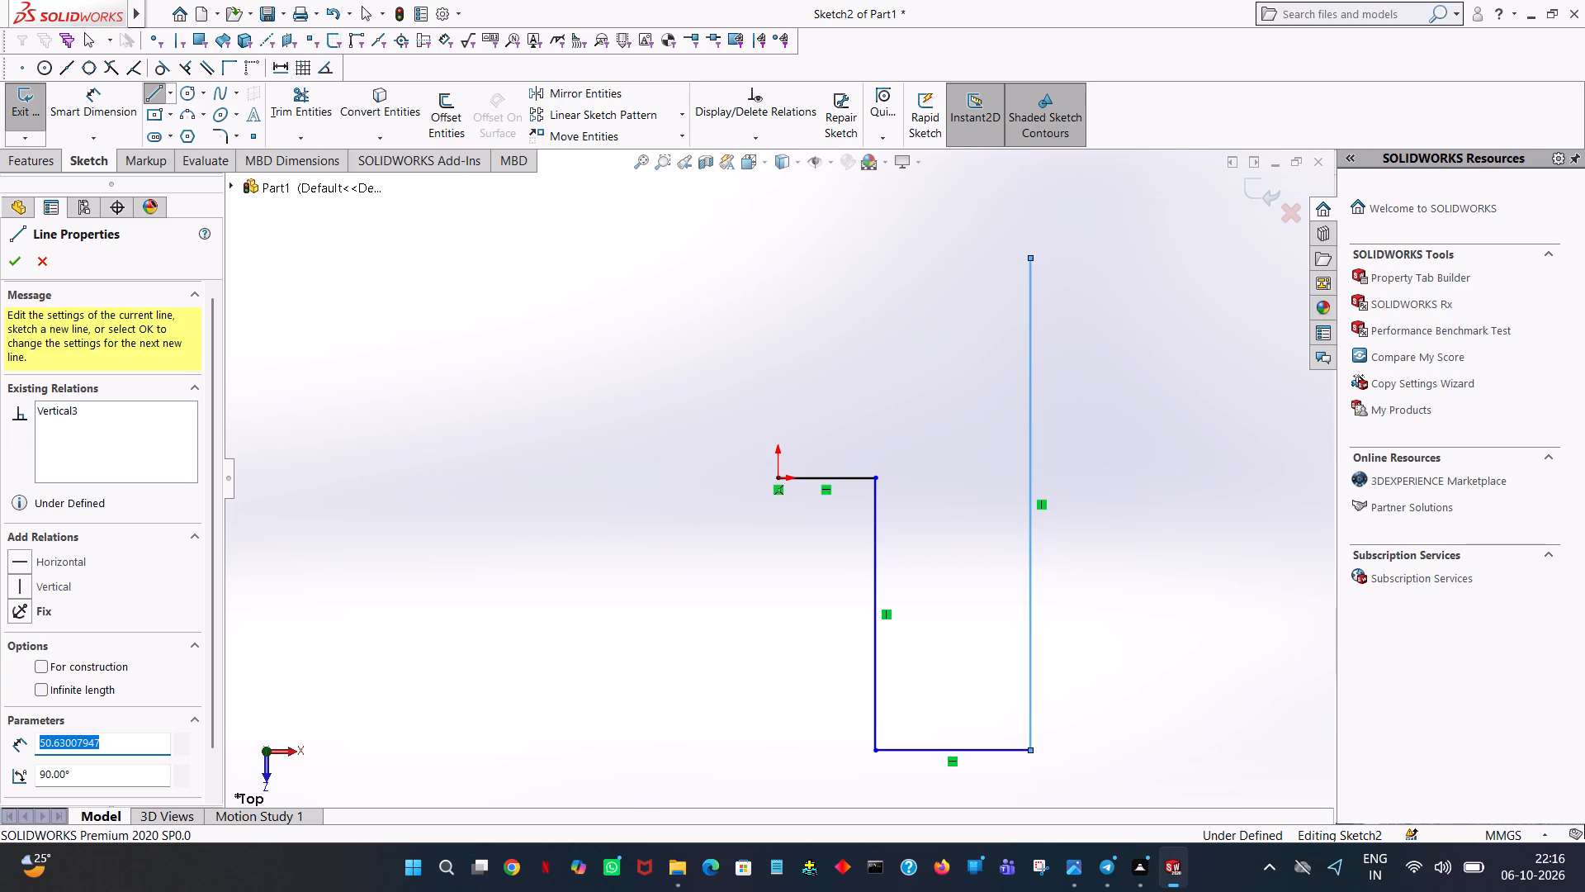
key("2")
key("Return")
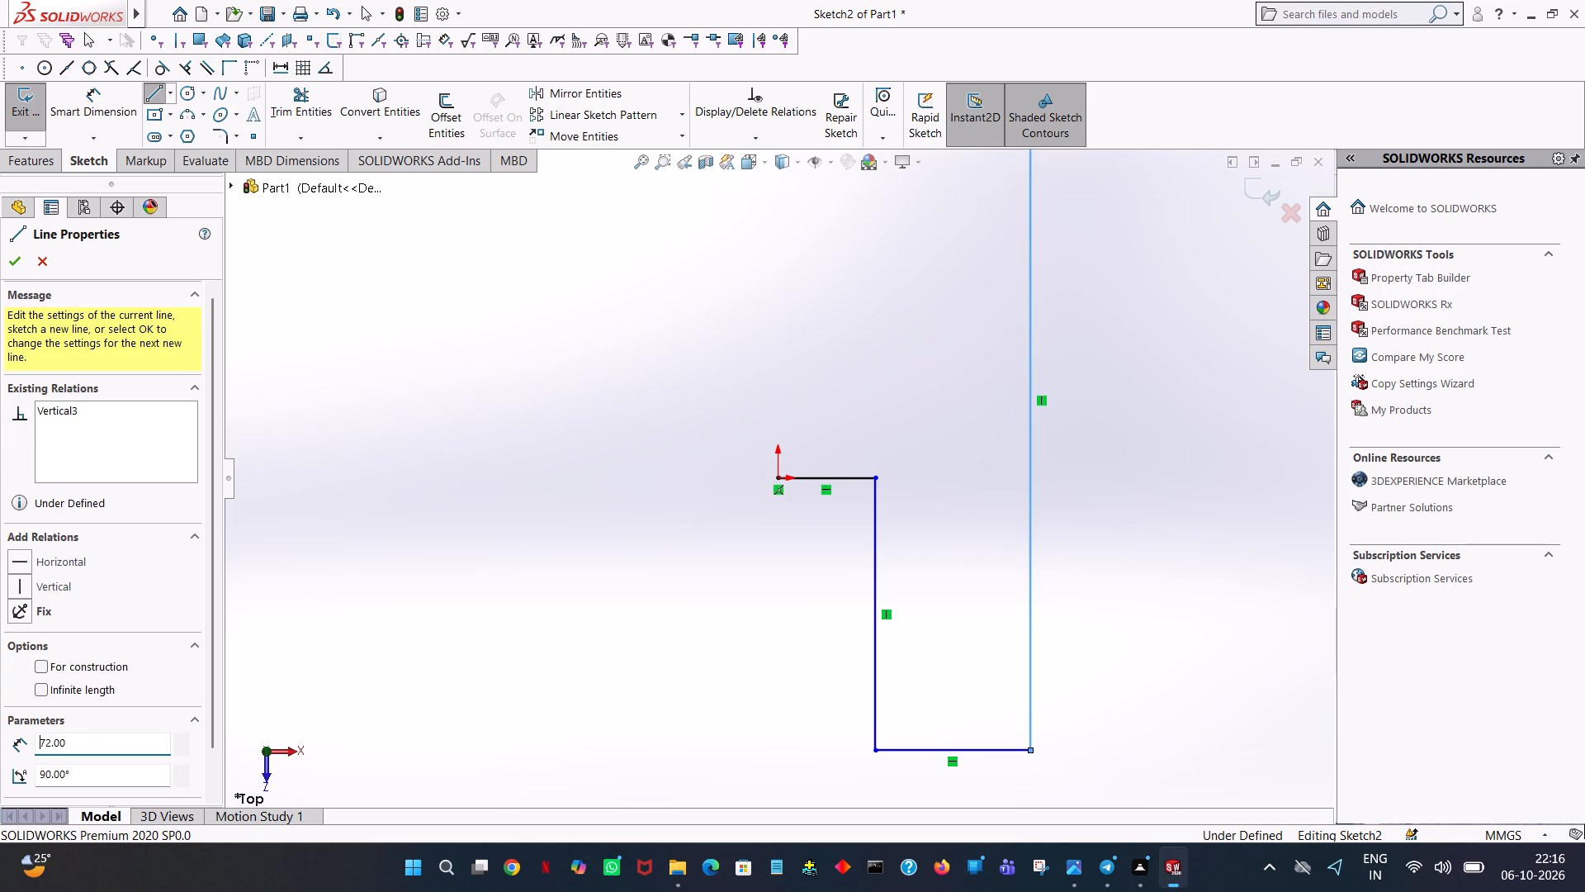
left_click(638, 164)
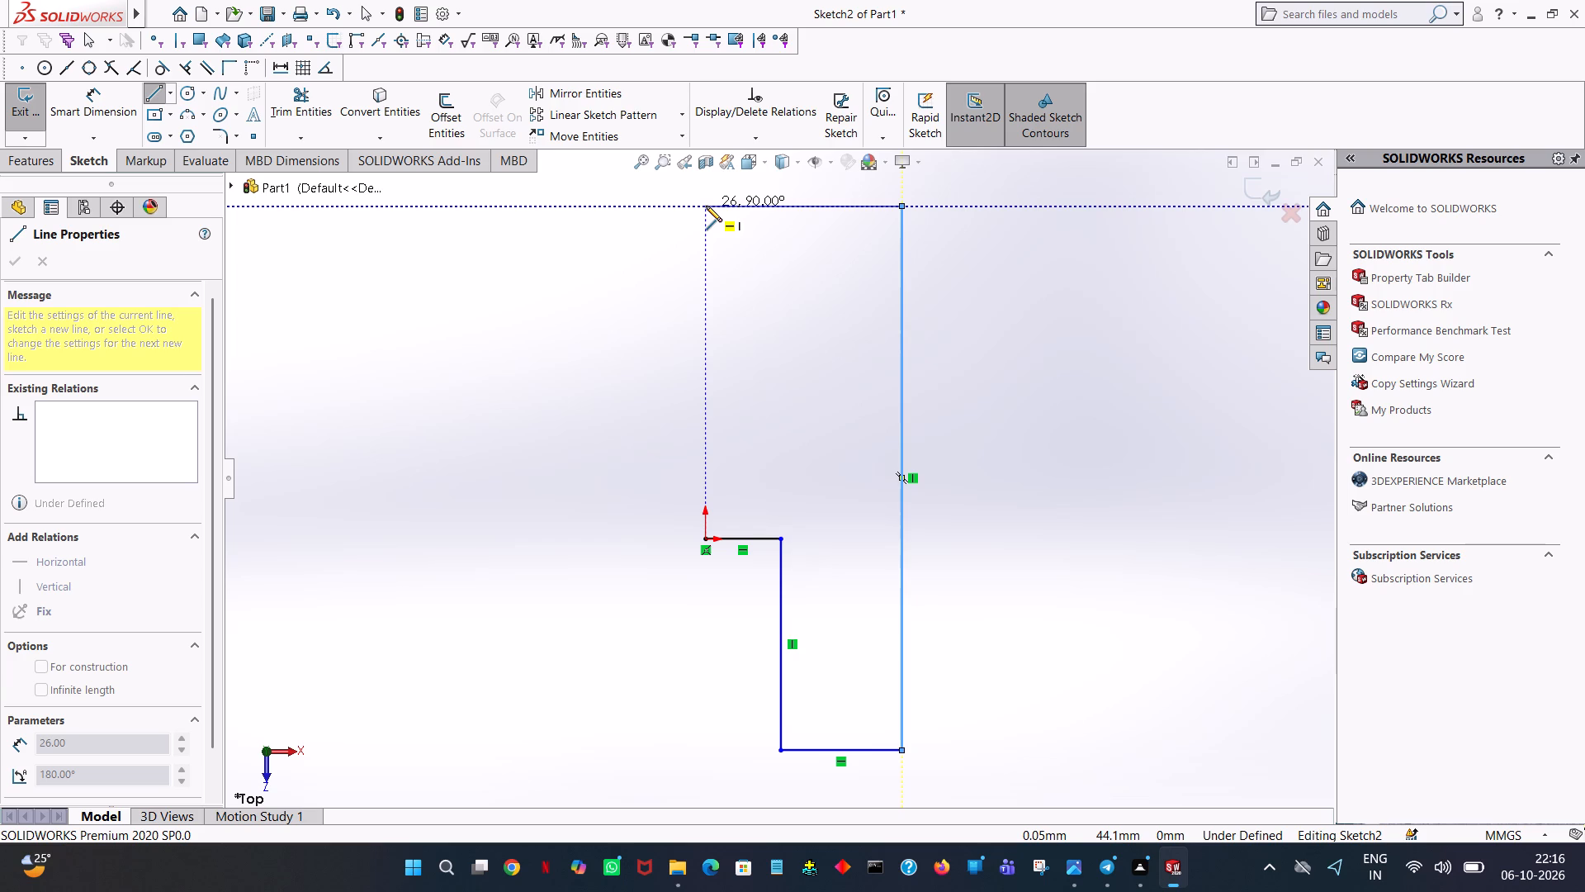
left_click(706, 206)
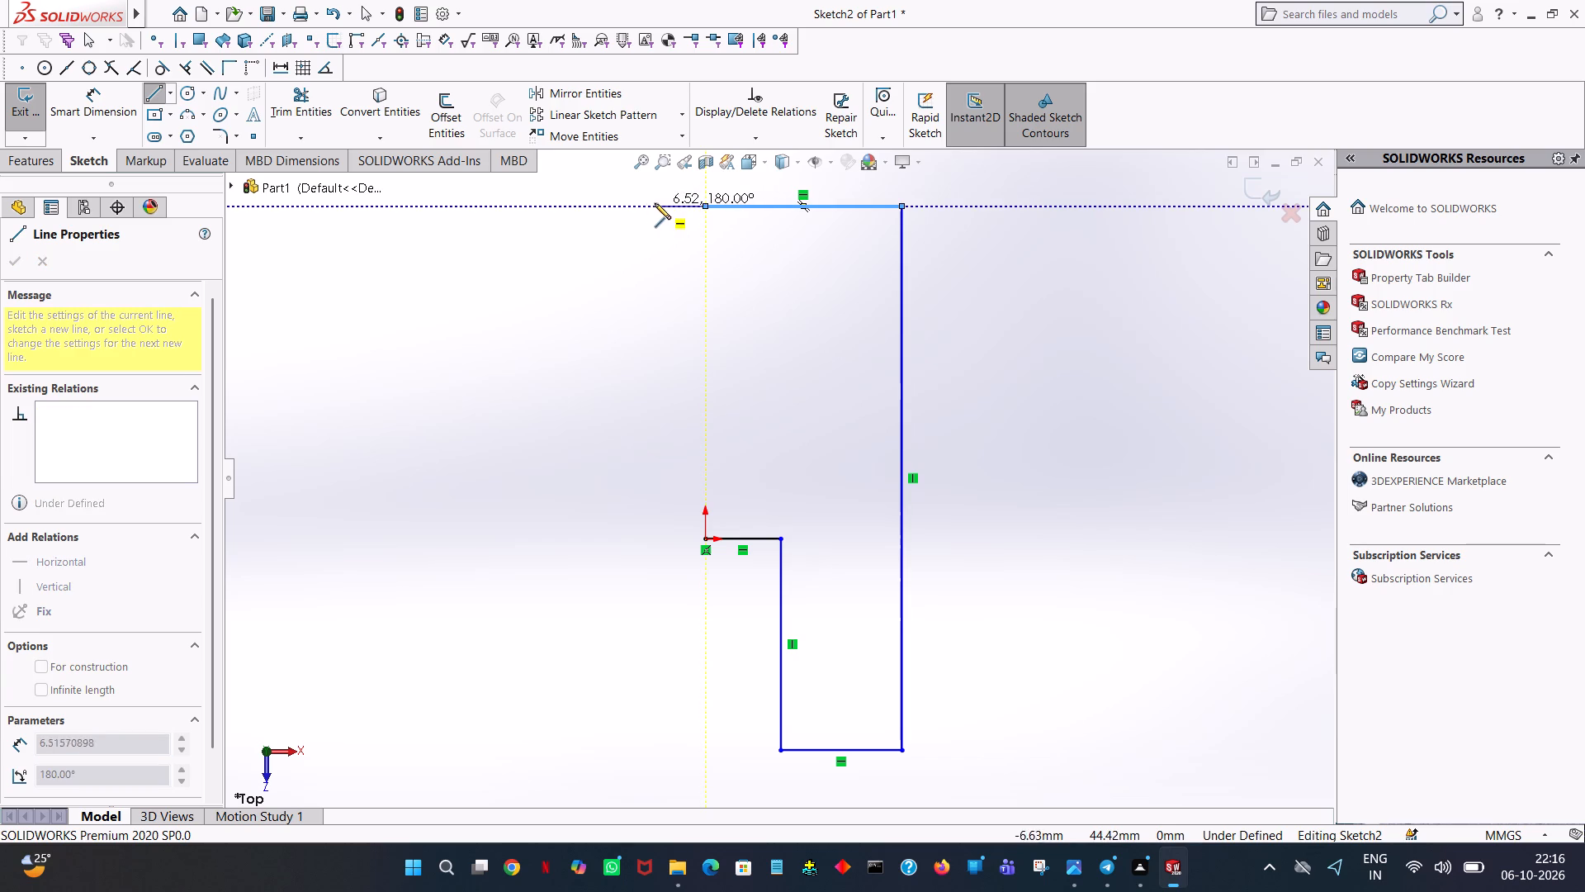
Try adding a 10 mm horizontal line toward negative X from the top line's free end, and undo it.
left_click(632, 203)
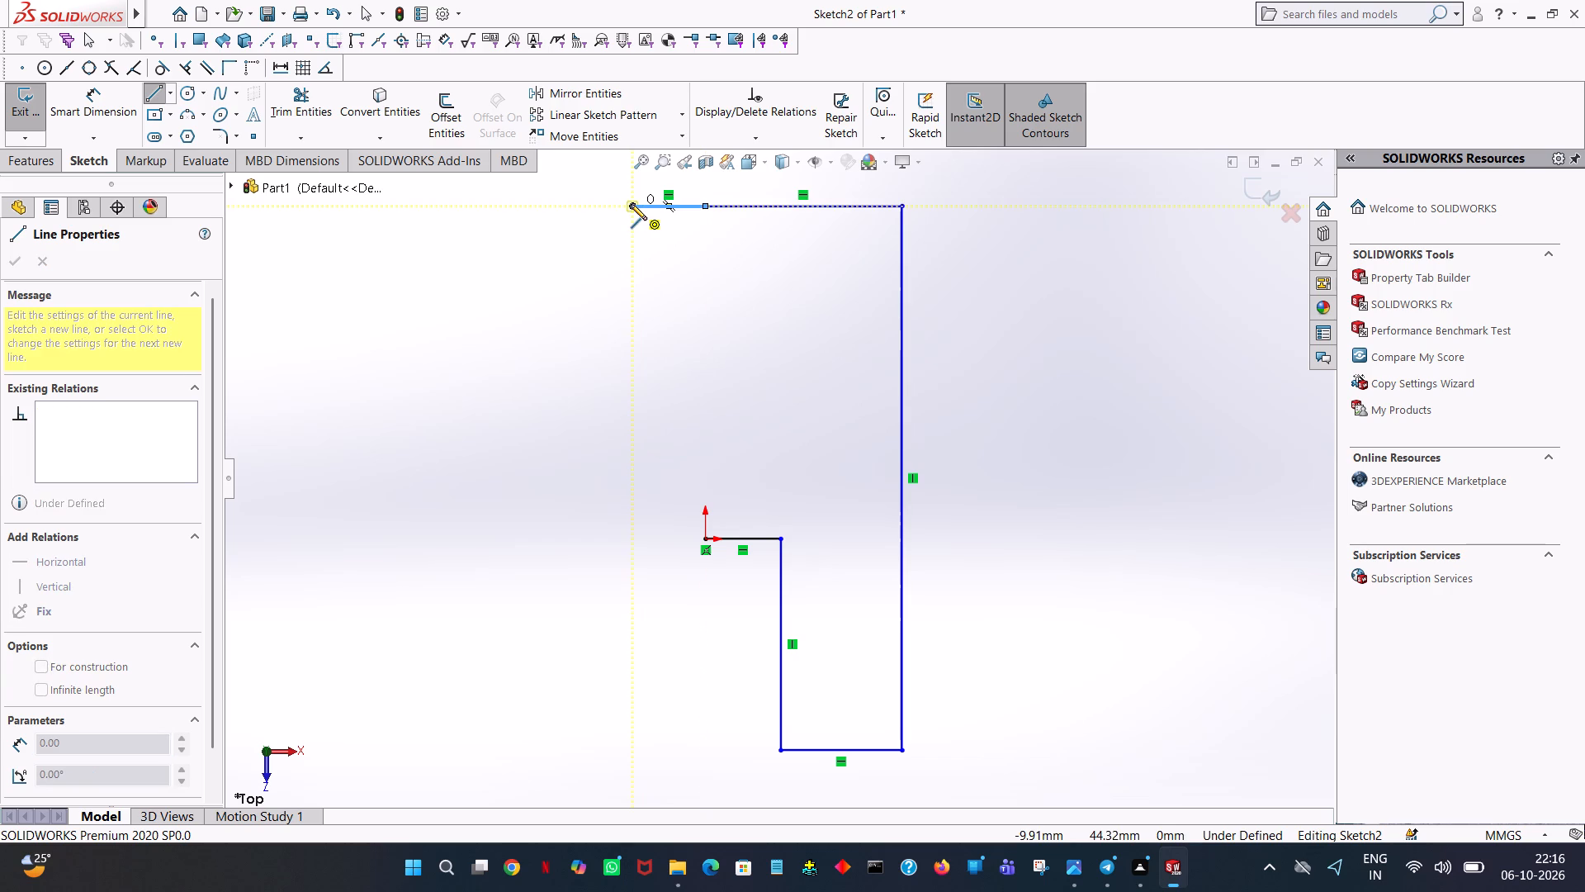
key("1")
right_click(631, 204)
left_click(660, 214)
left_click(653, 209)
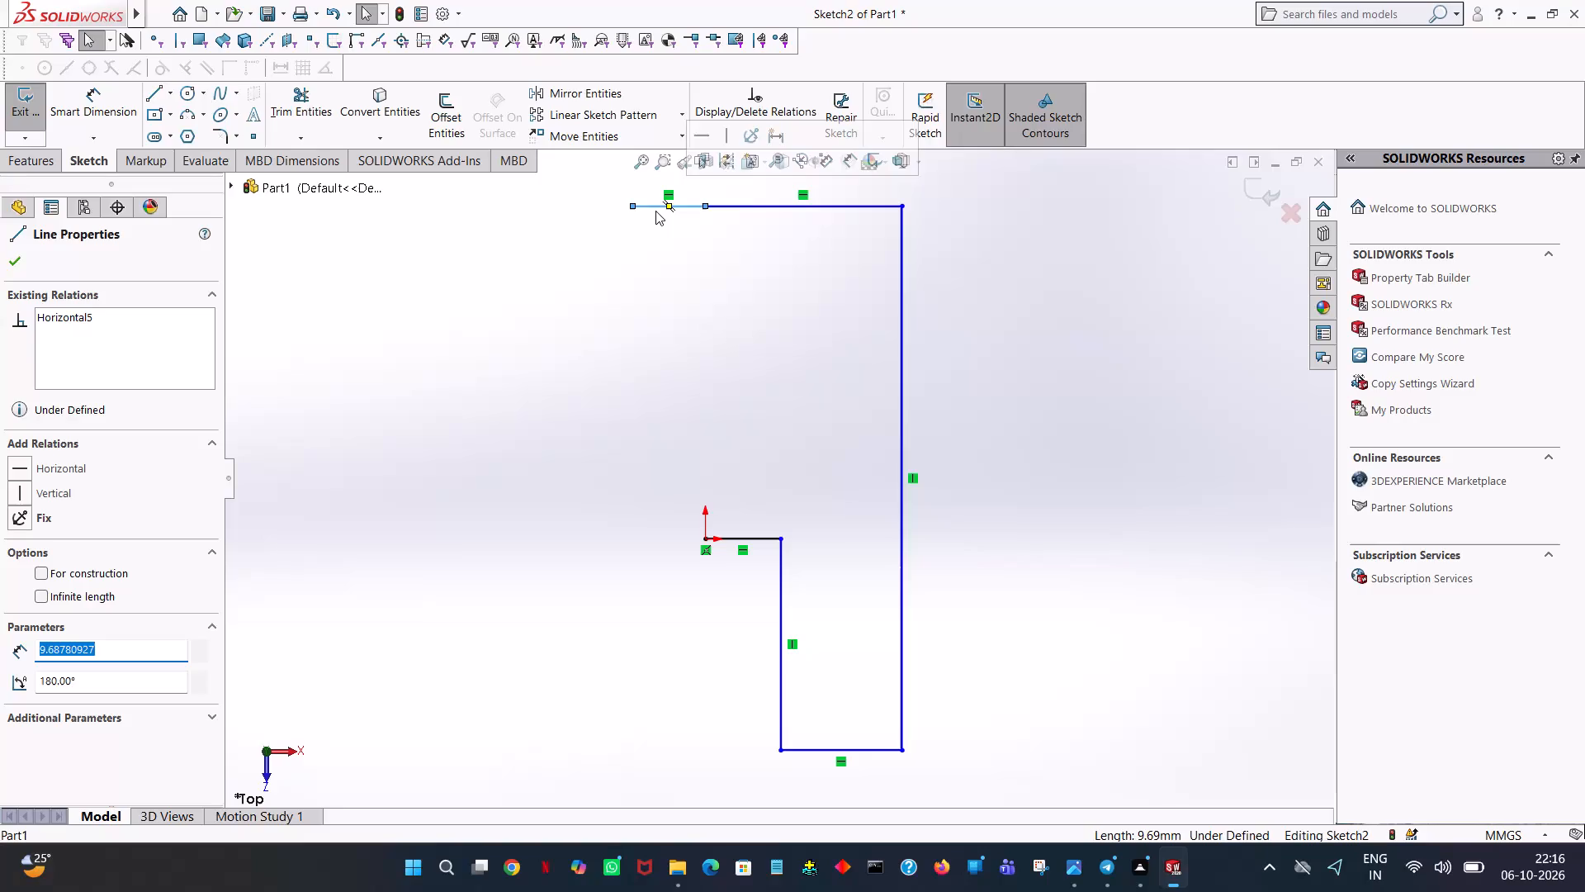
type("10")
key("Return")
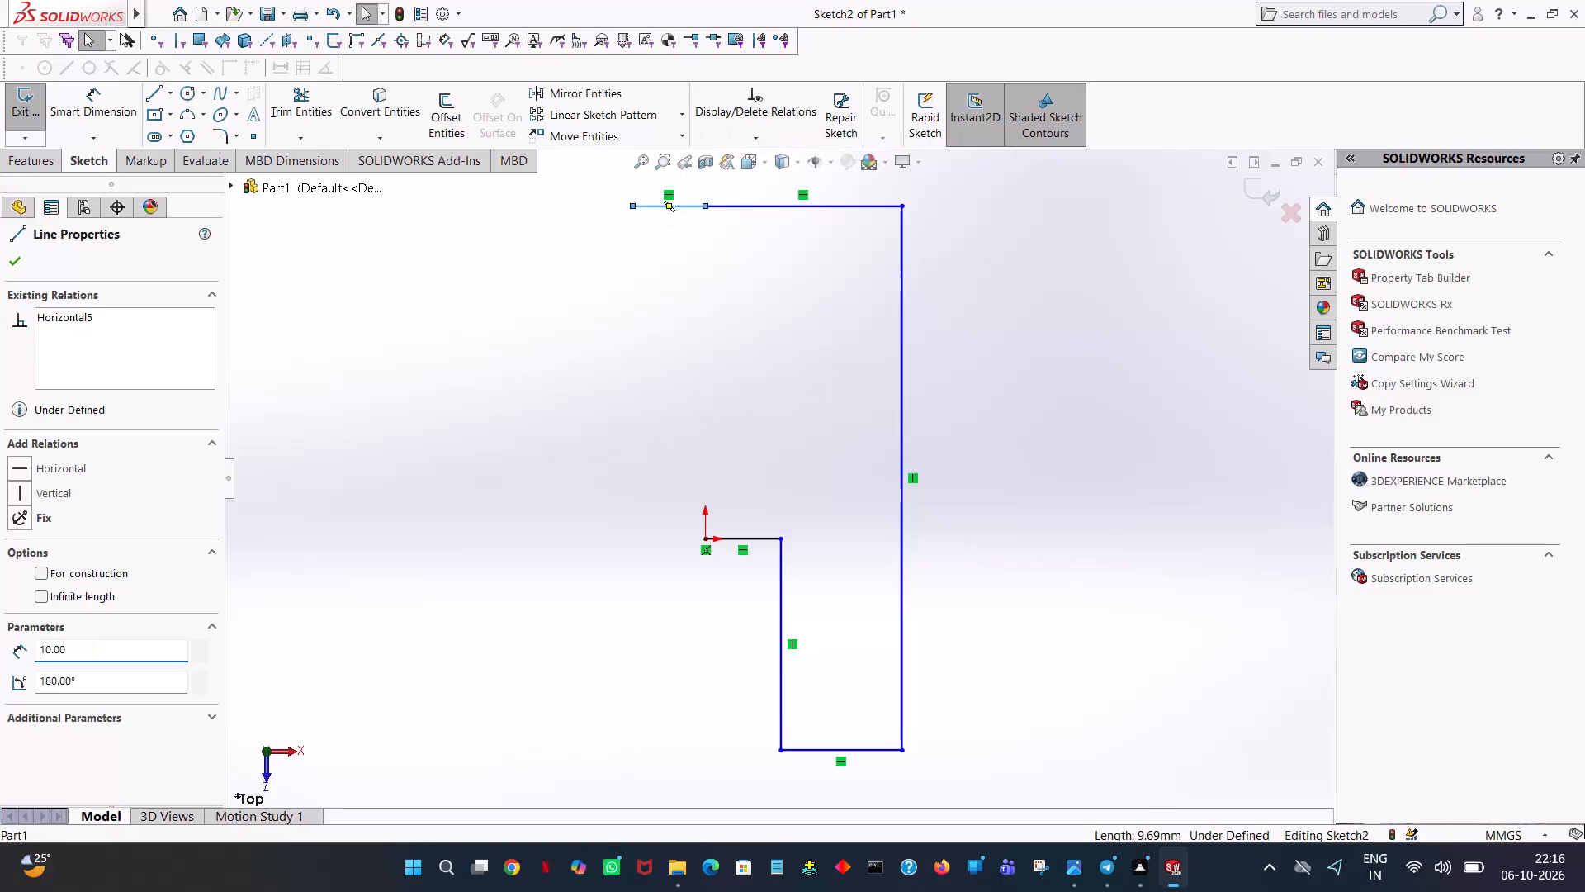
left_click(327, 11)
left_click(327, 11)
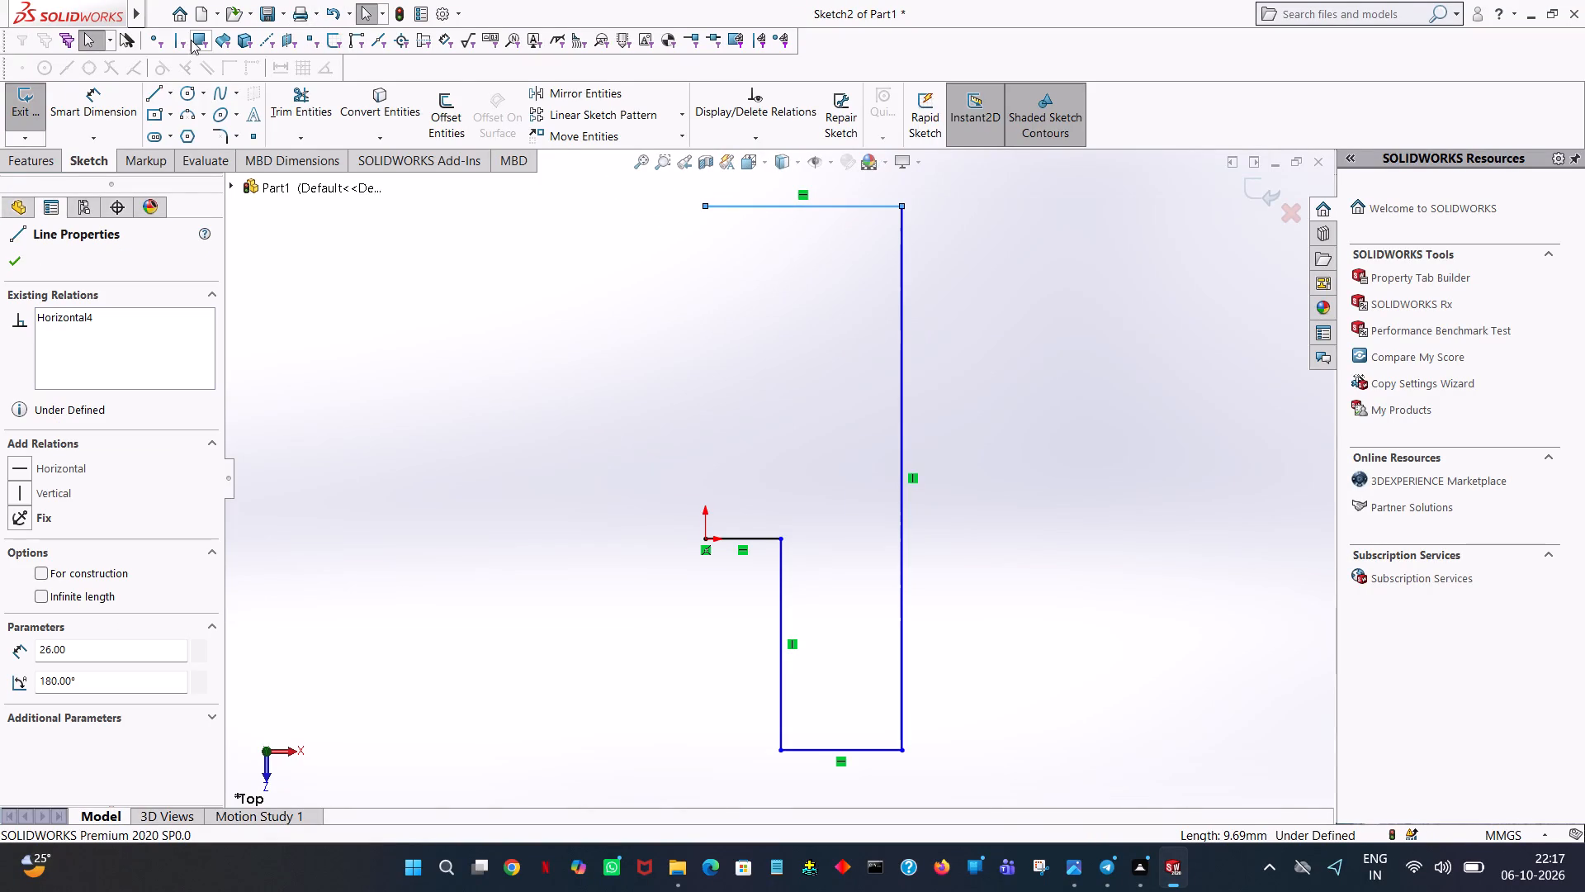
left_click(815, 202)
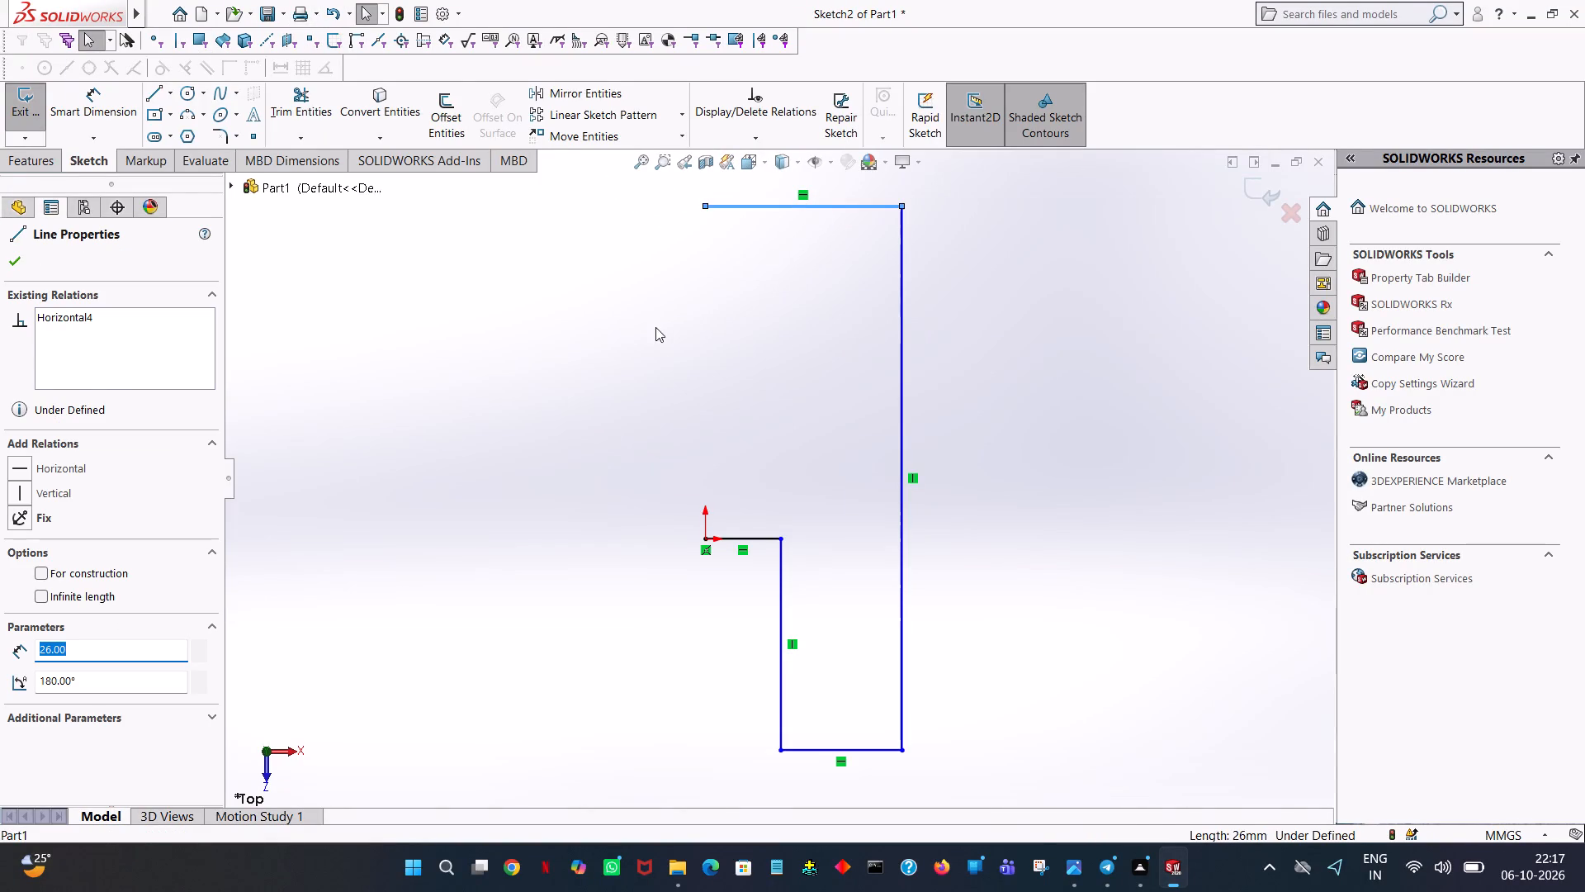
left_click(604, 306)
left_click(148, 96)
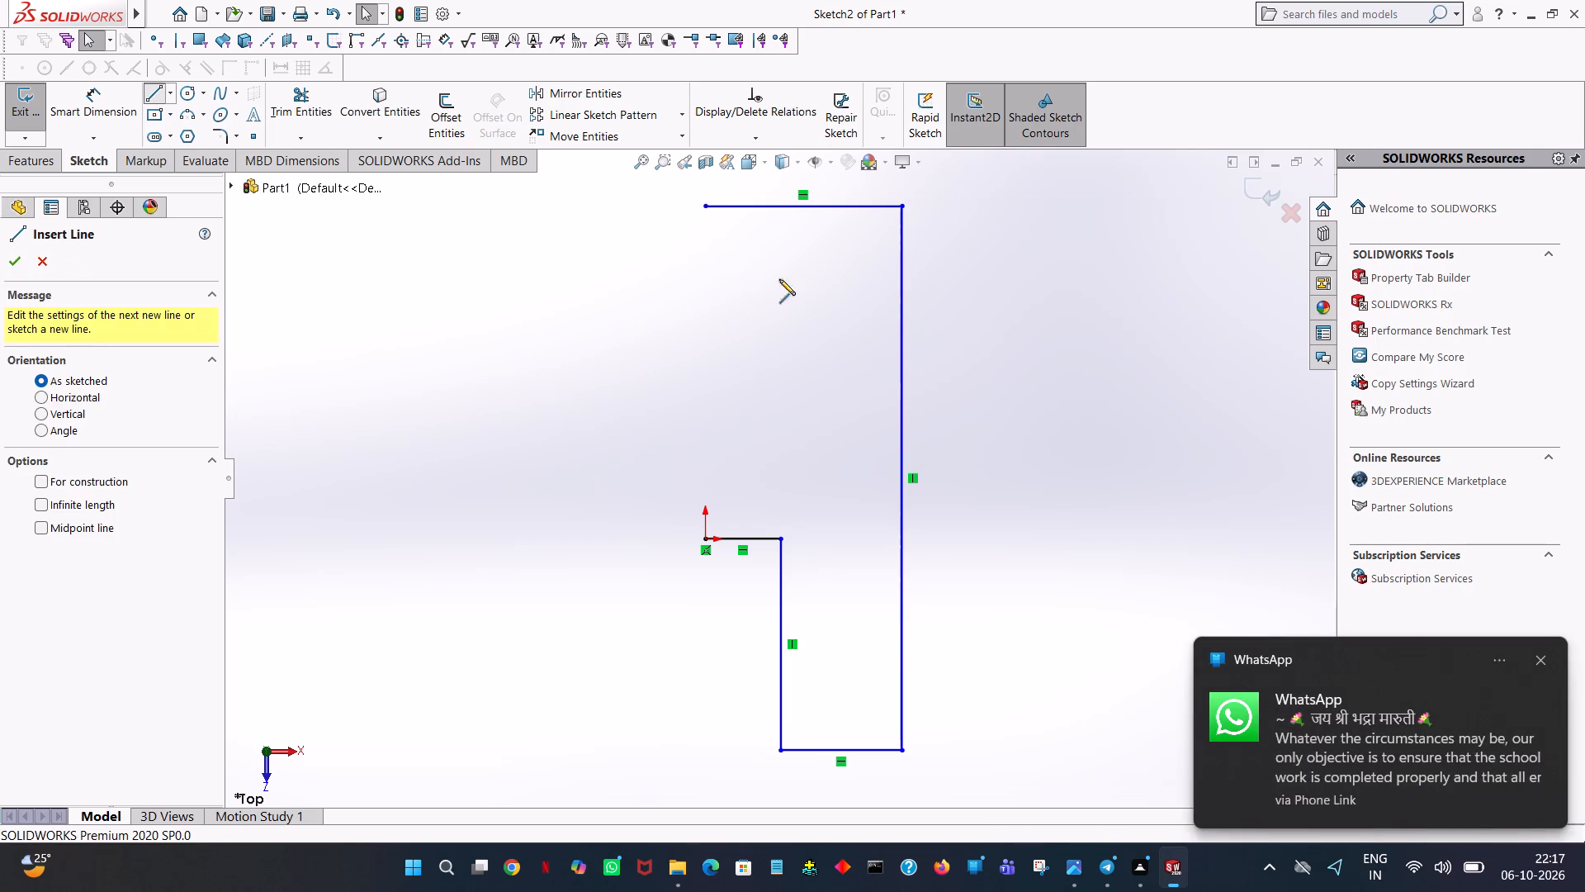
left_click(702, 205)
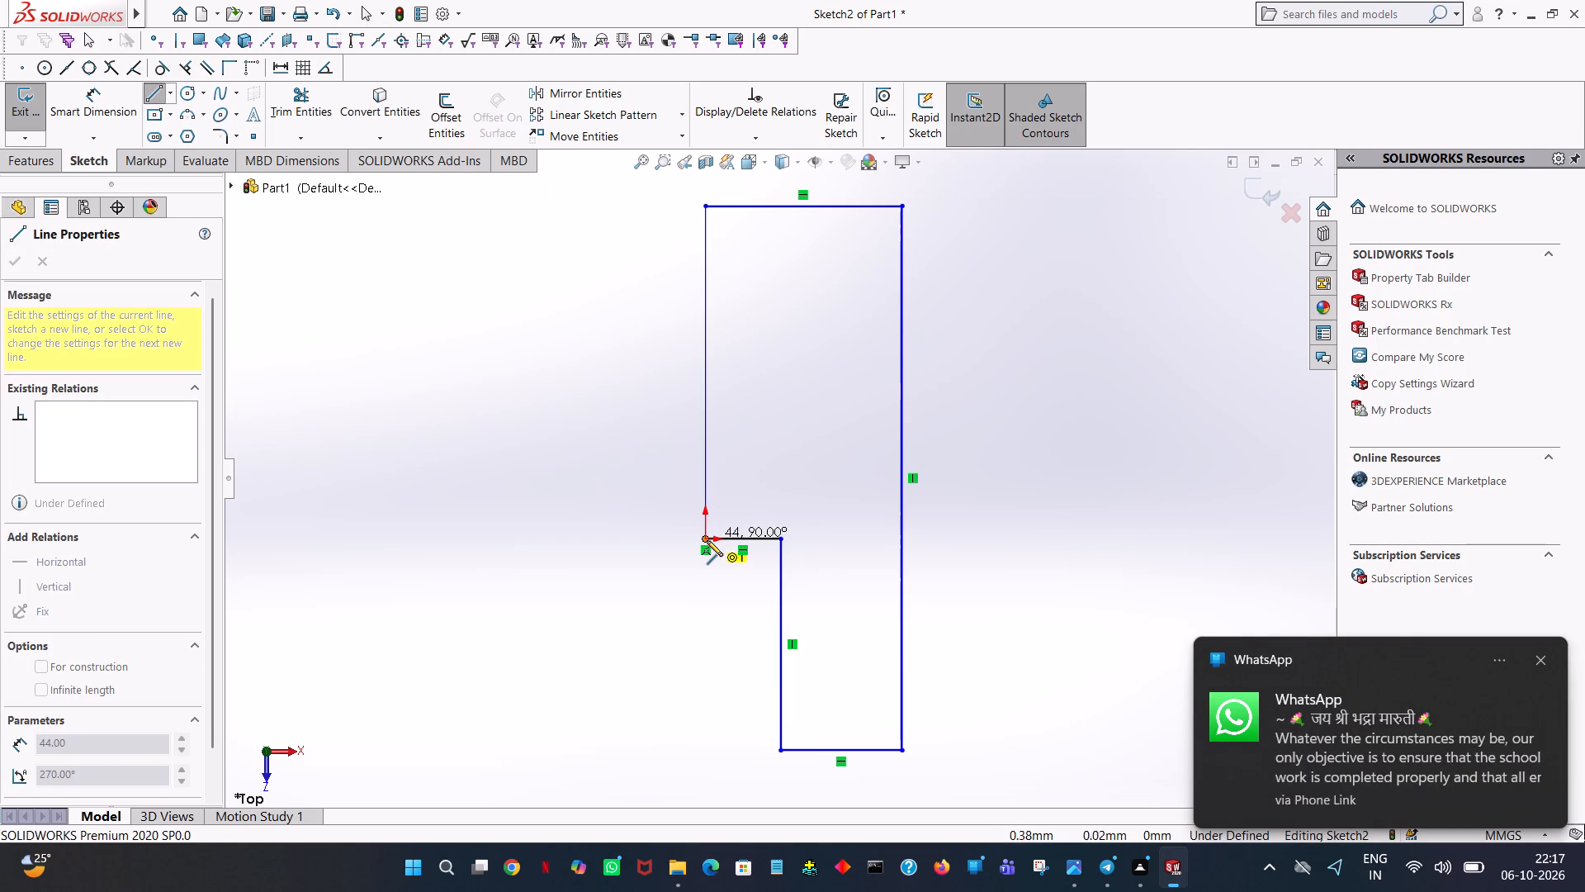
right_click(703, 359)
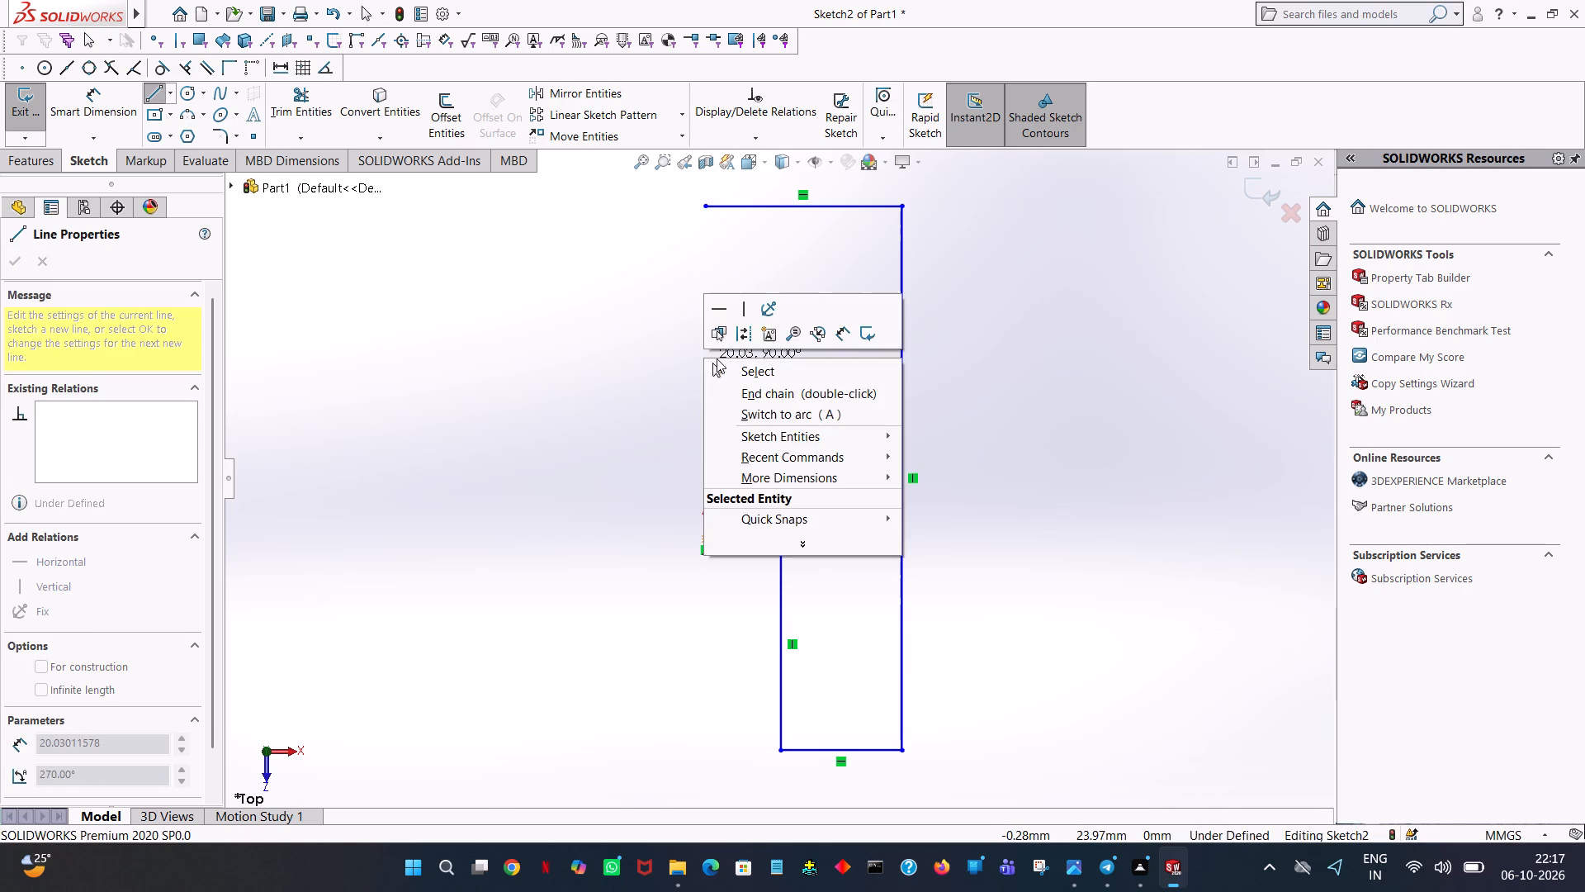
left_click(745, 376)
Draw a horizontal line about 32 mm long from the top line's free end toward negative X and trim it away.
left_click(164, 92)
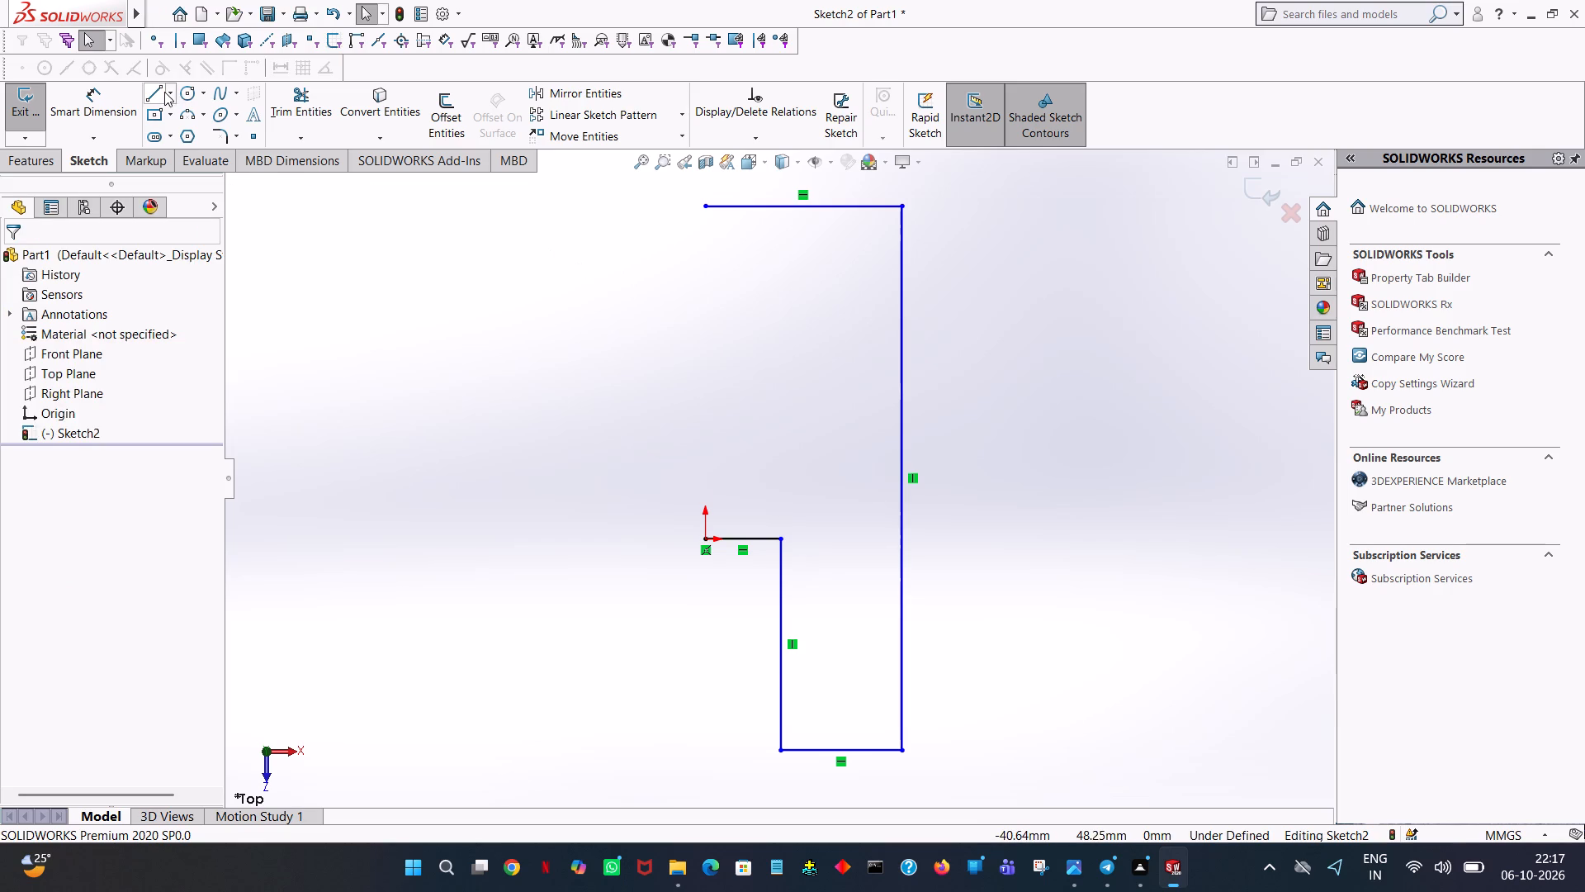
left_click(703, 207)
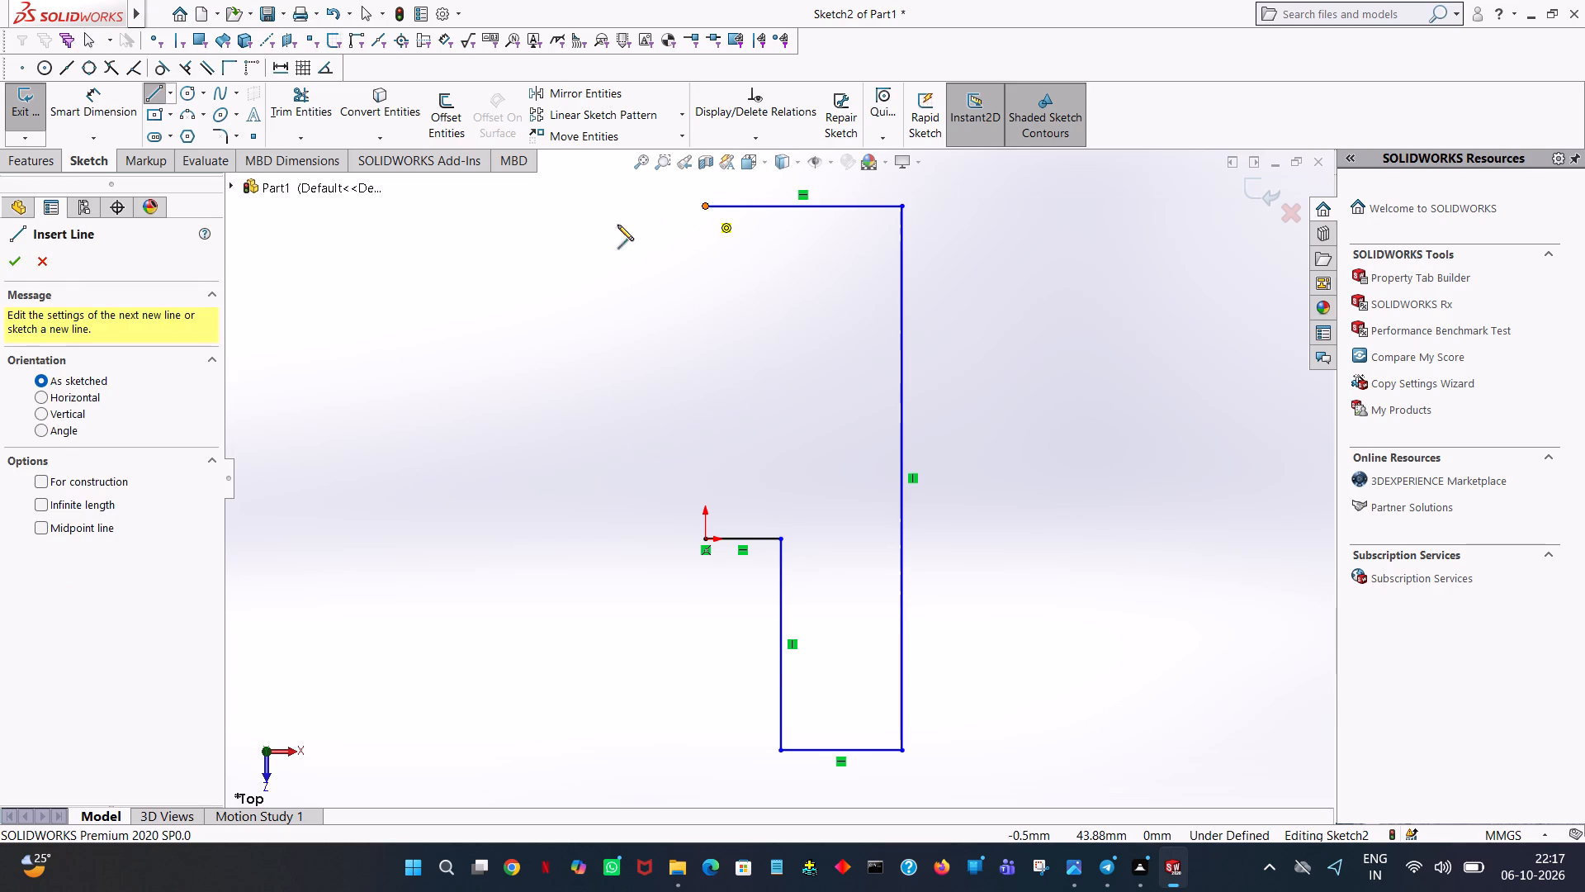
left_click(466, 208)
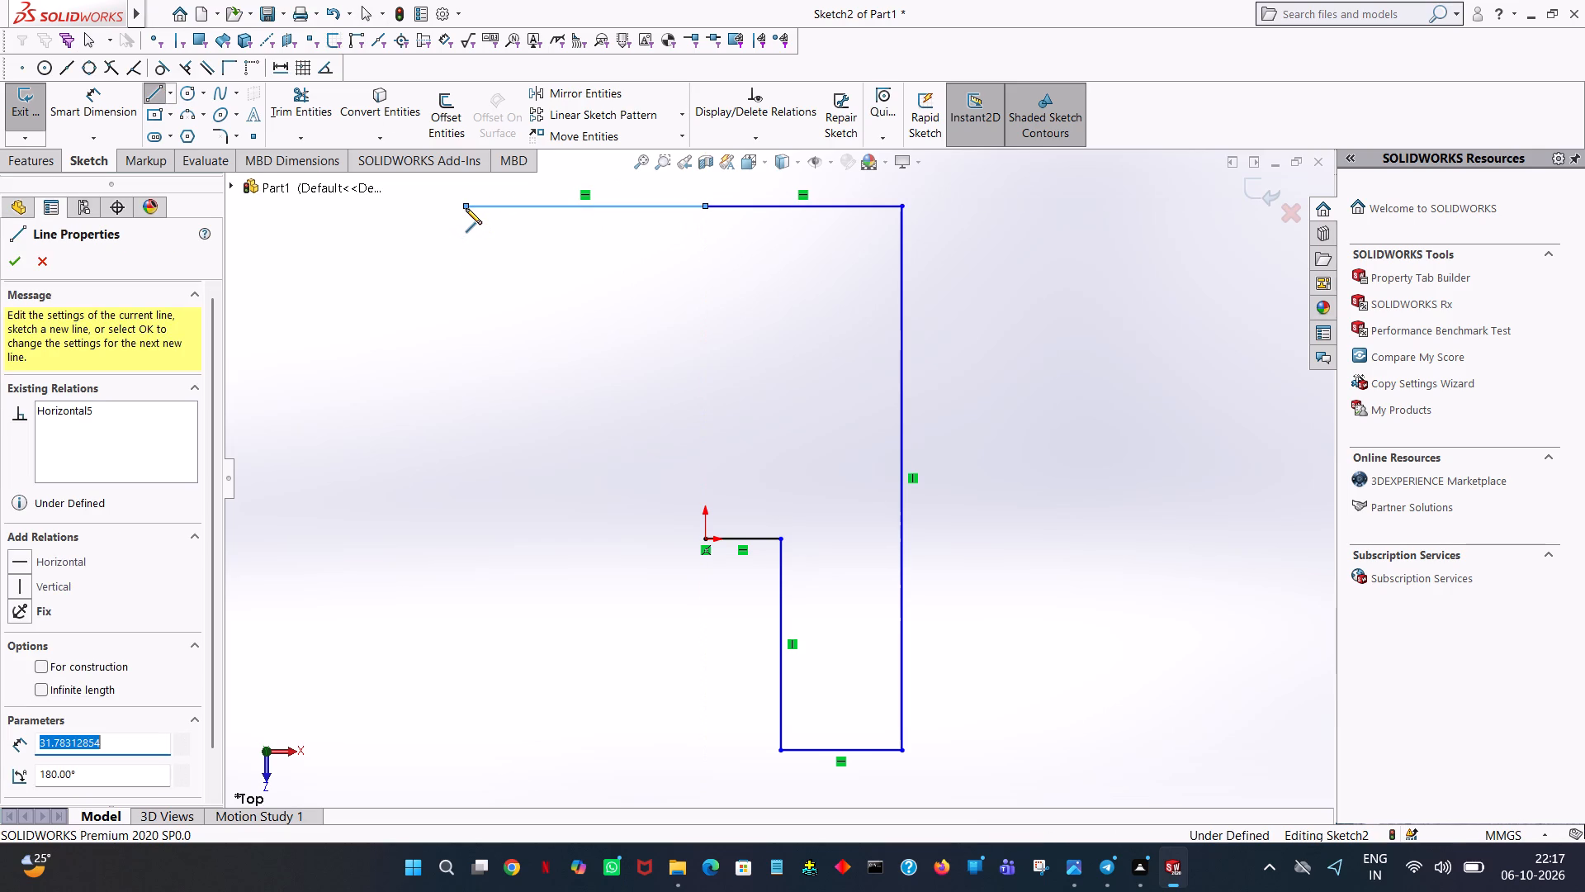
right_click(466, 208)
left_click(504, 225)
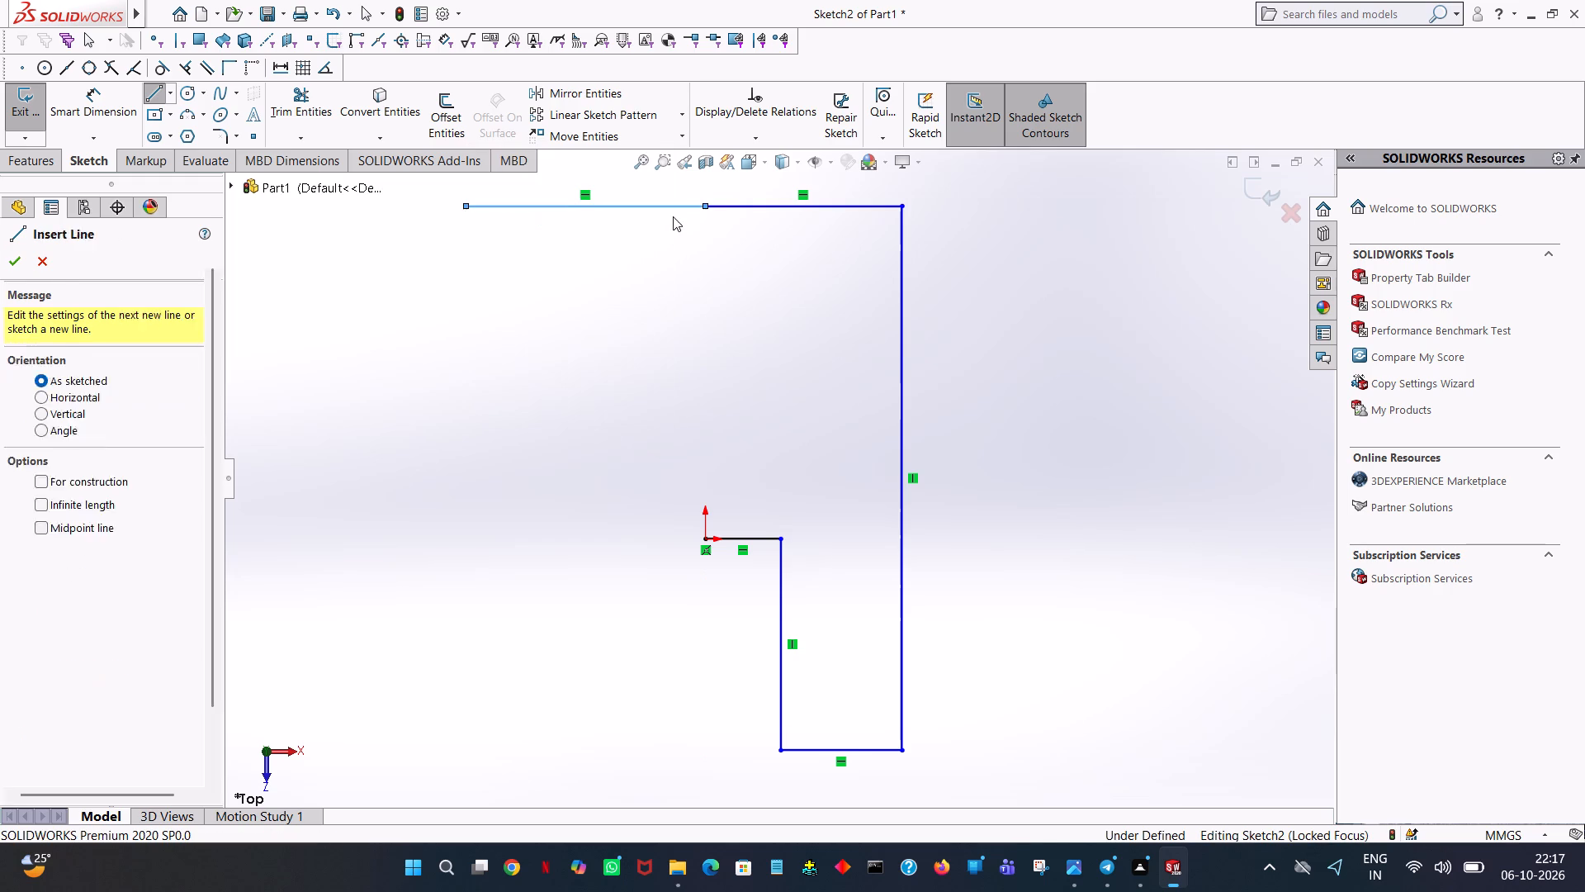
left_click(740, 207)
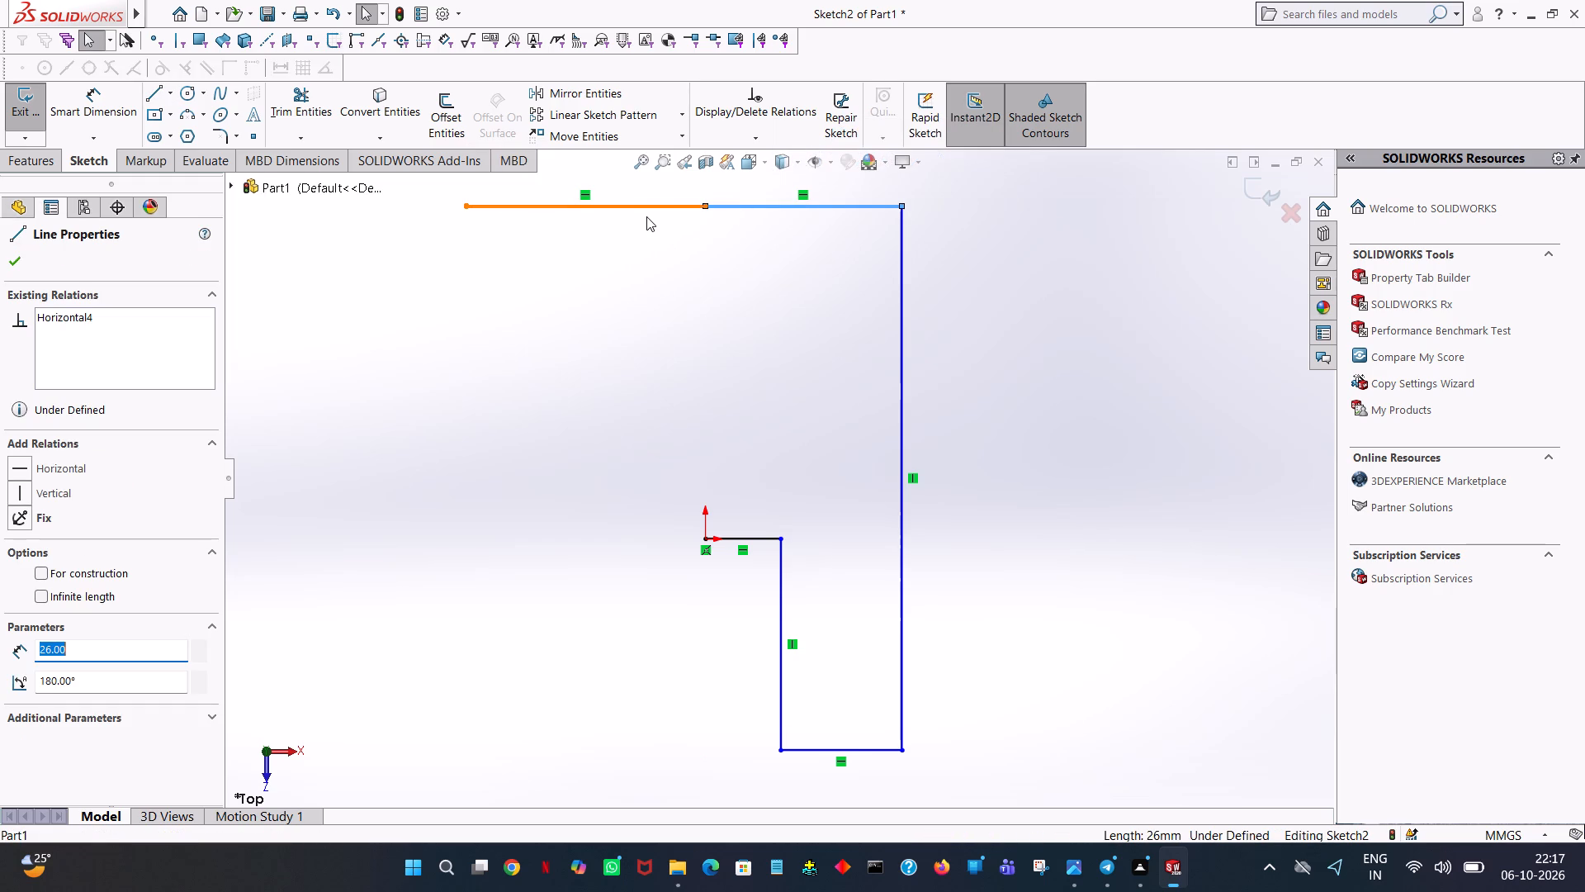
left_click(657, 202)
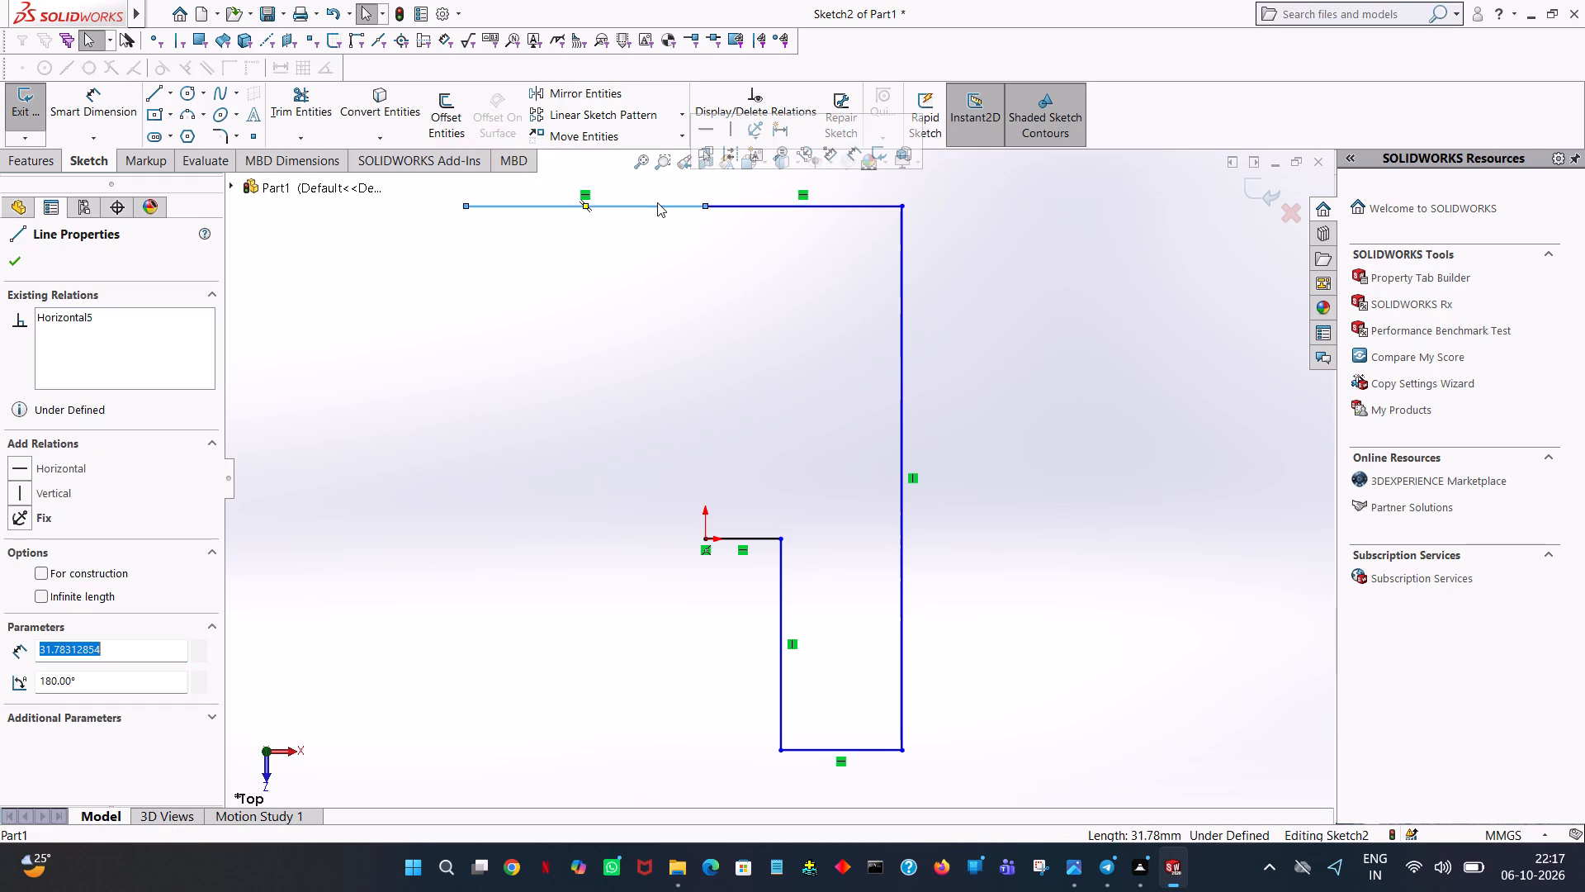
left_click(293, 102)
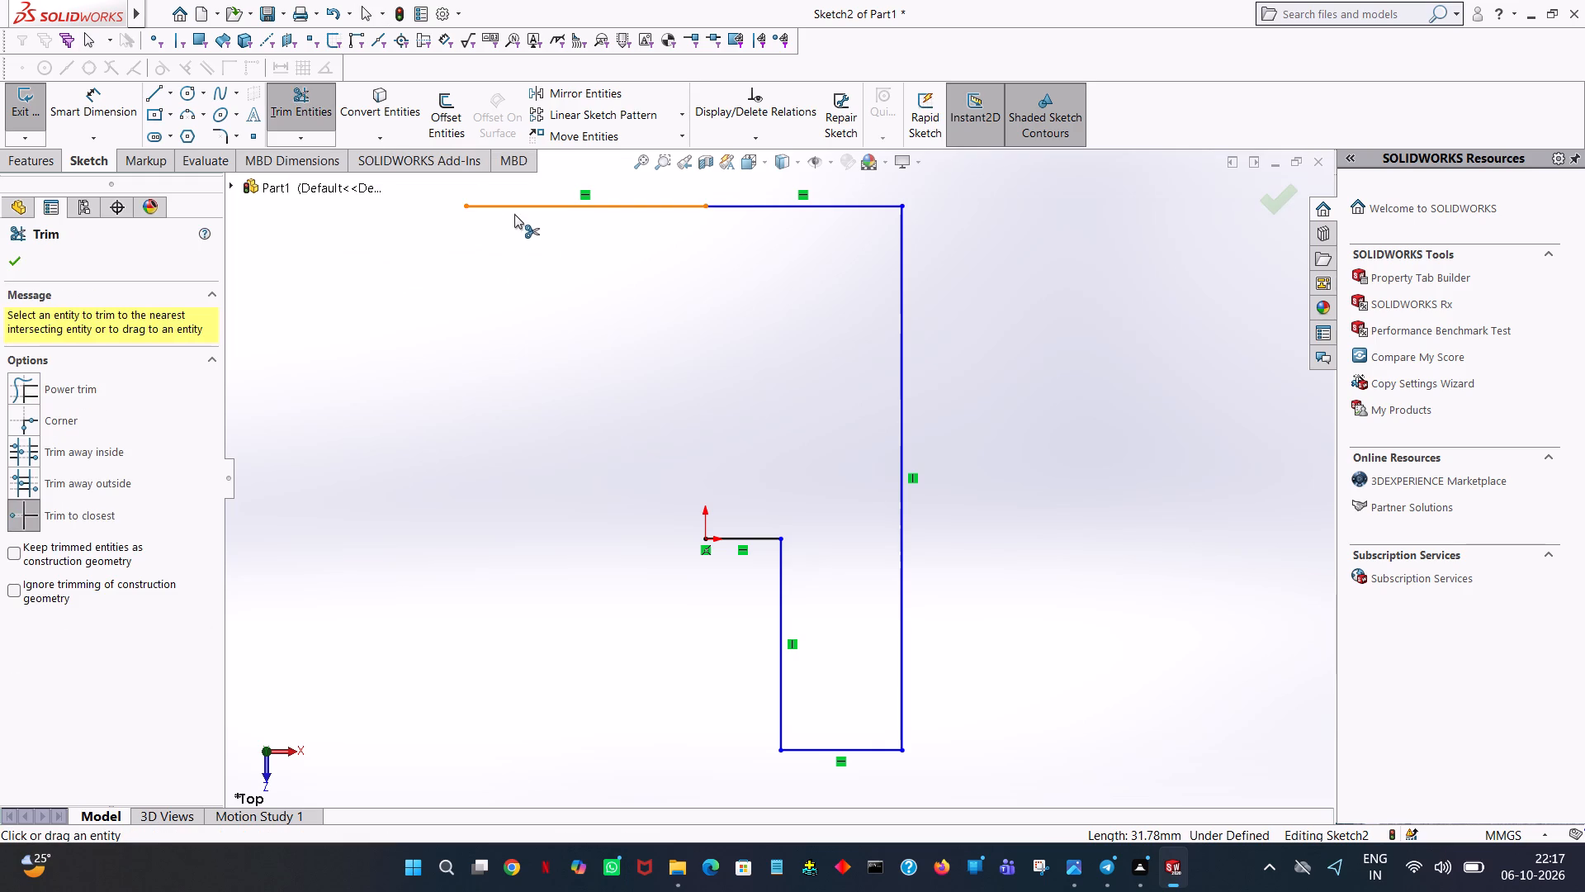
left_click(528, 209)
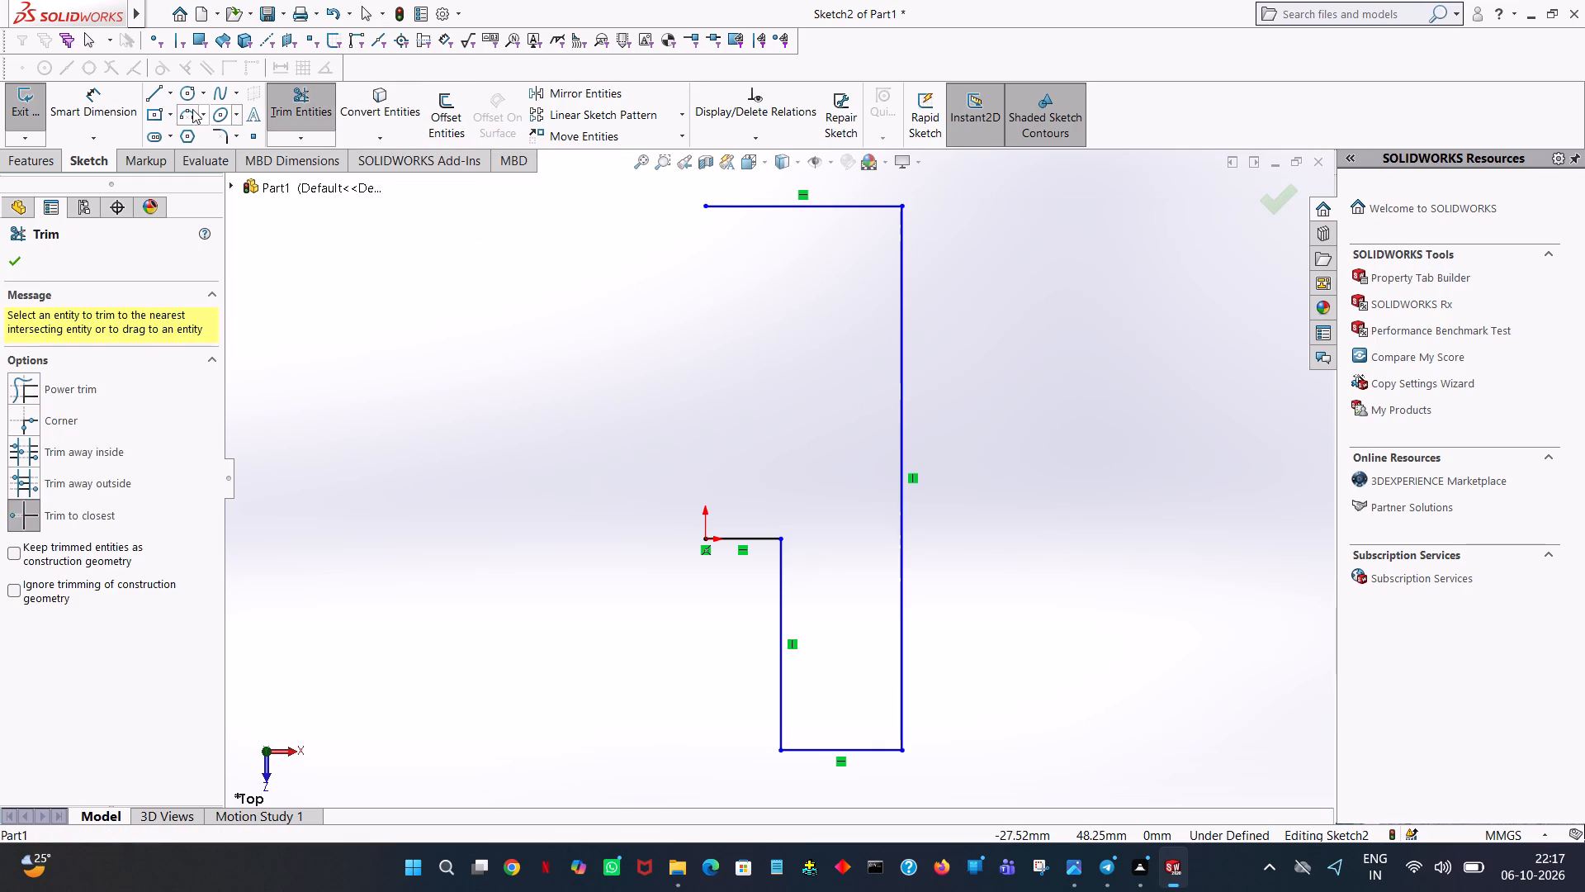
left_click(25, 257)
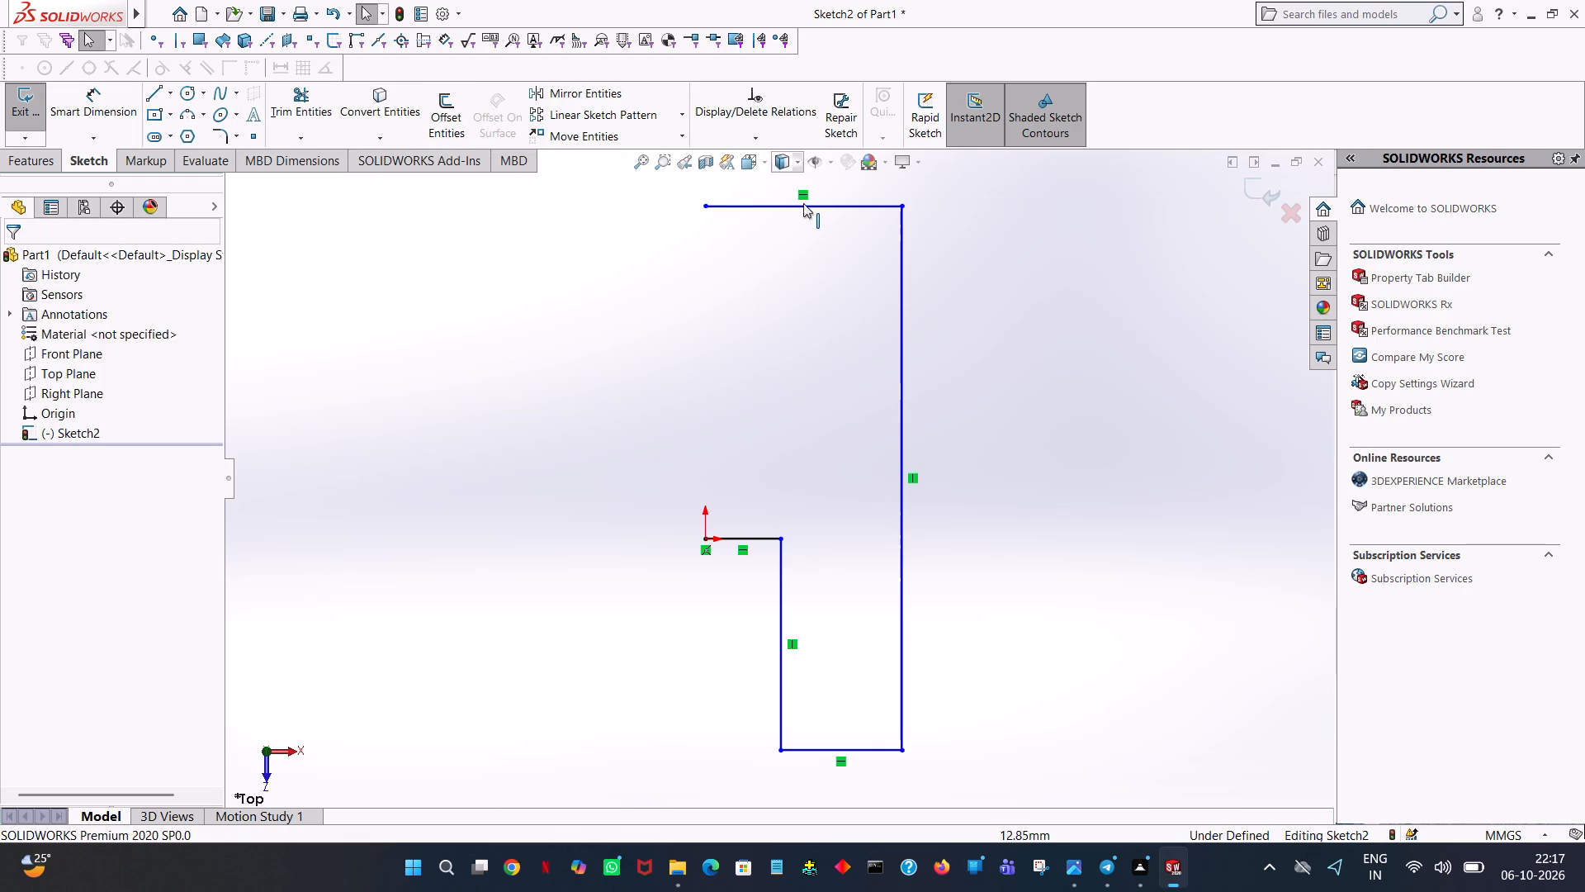
Set the top horizontal line's length to 52 mm using 26+26.
left_click(805, 209)
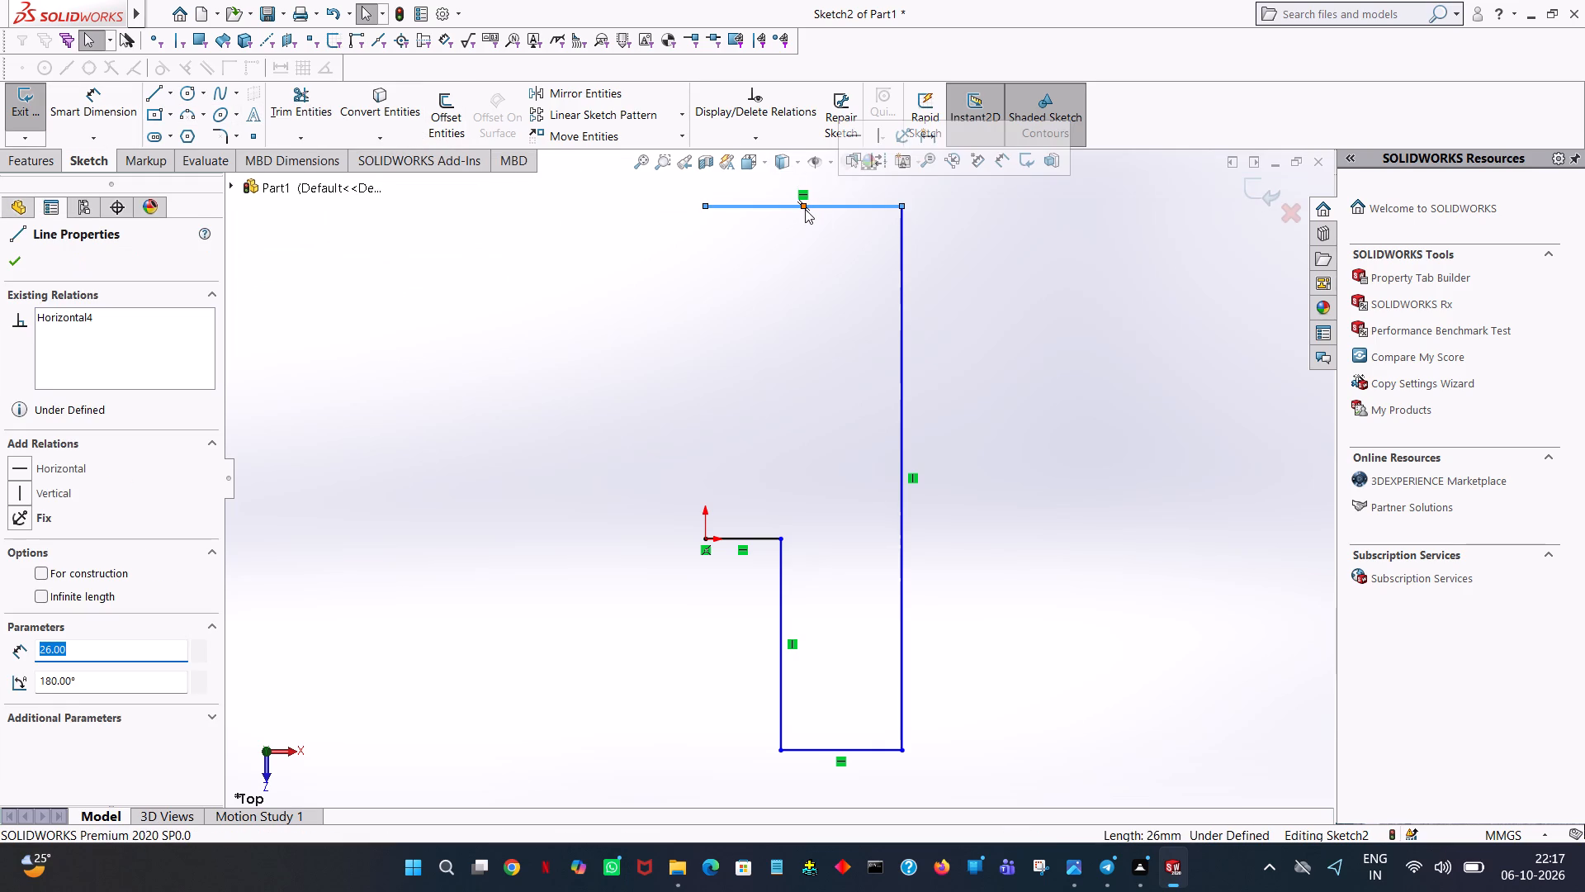
key("2")
type("6+26")
key("Return")
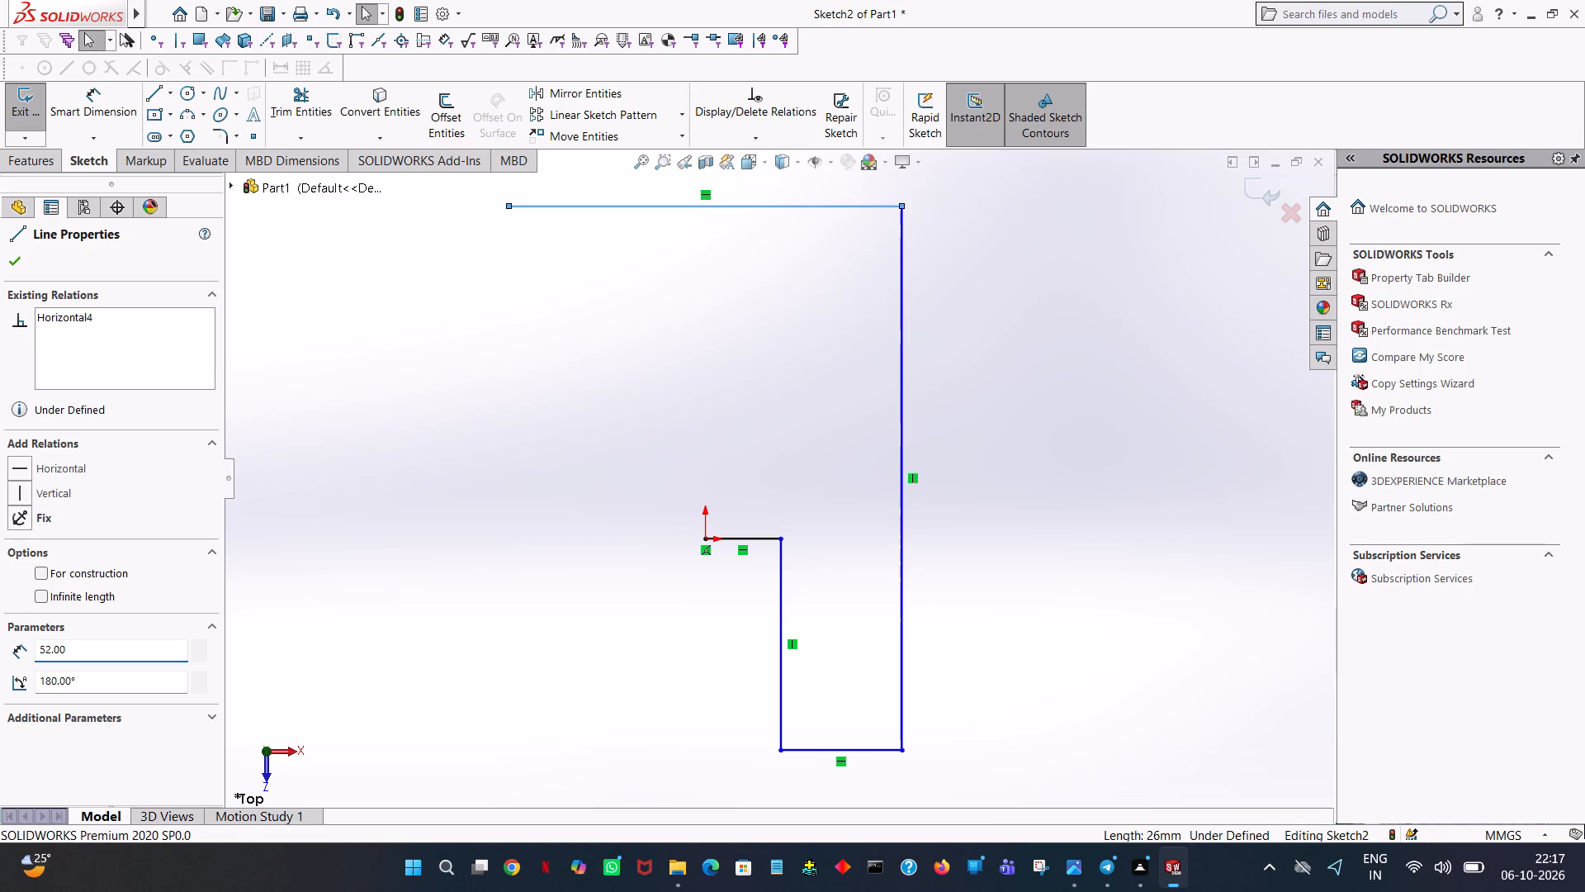
Draw a 72 mm vertical line downward from the top line's free end and a 16 mm horizontal line toward positive X.
left_click(147, 91)
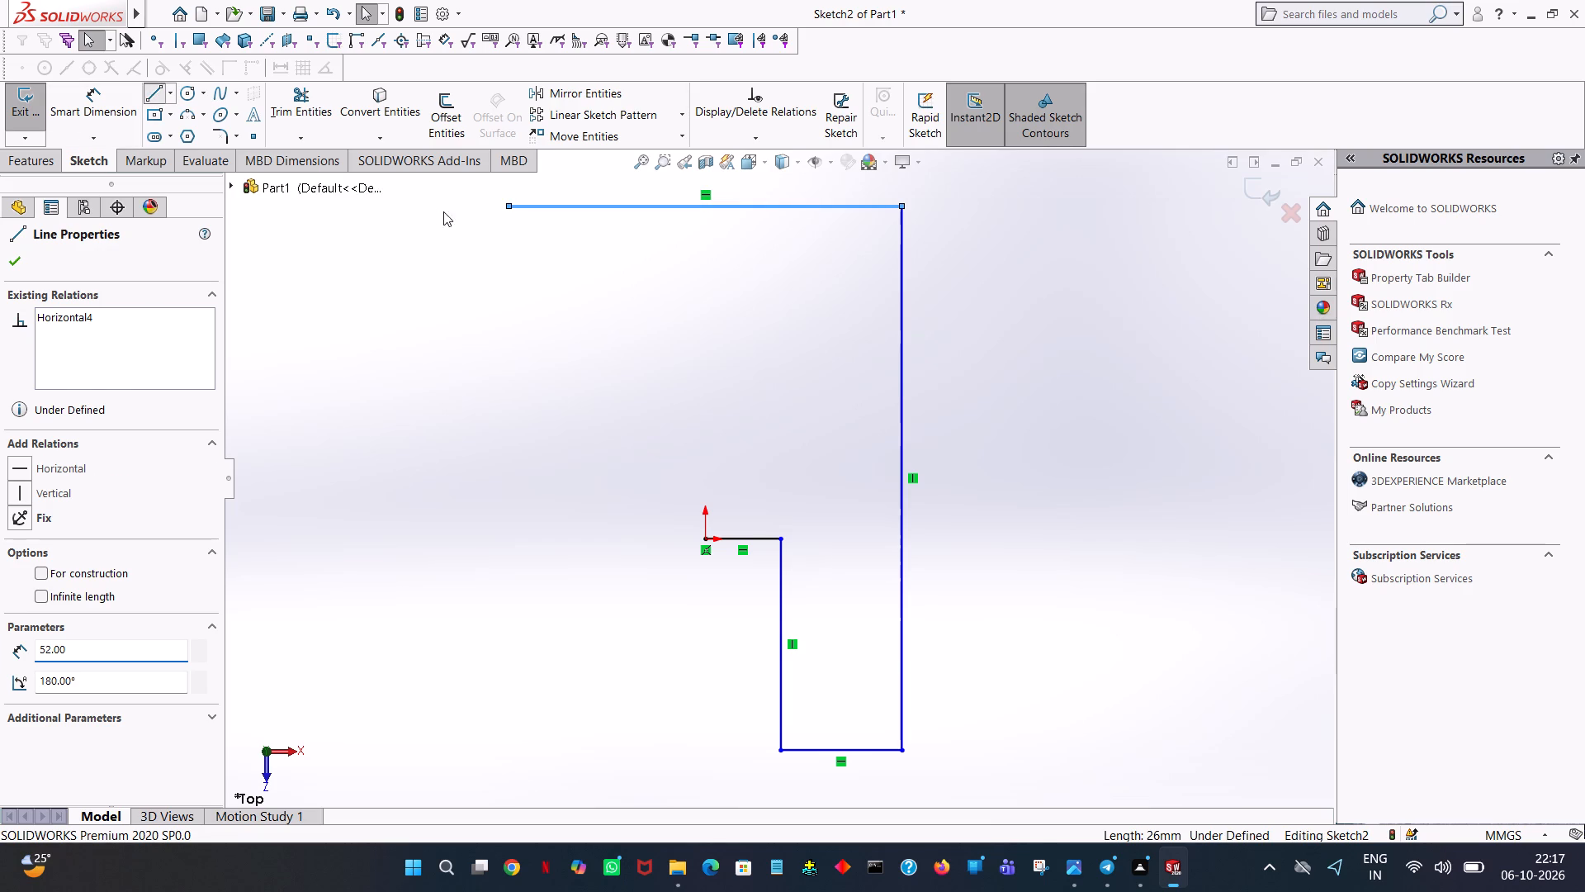
left_click(509, 205)
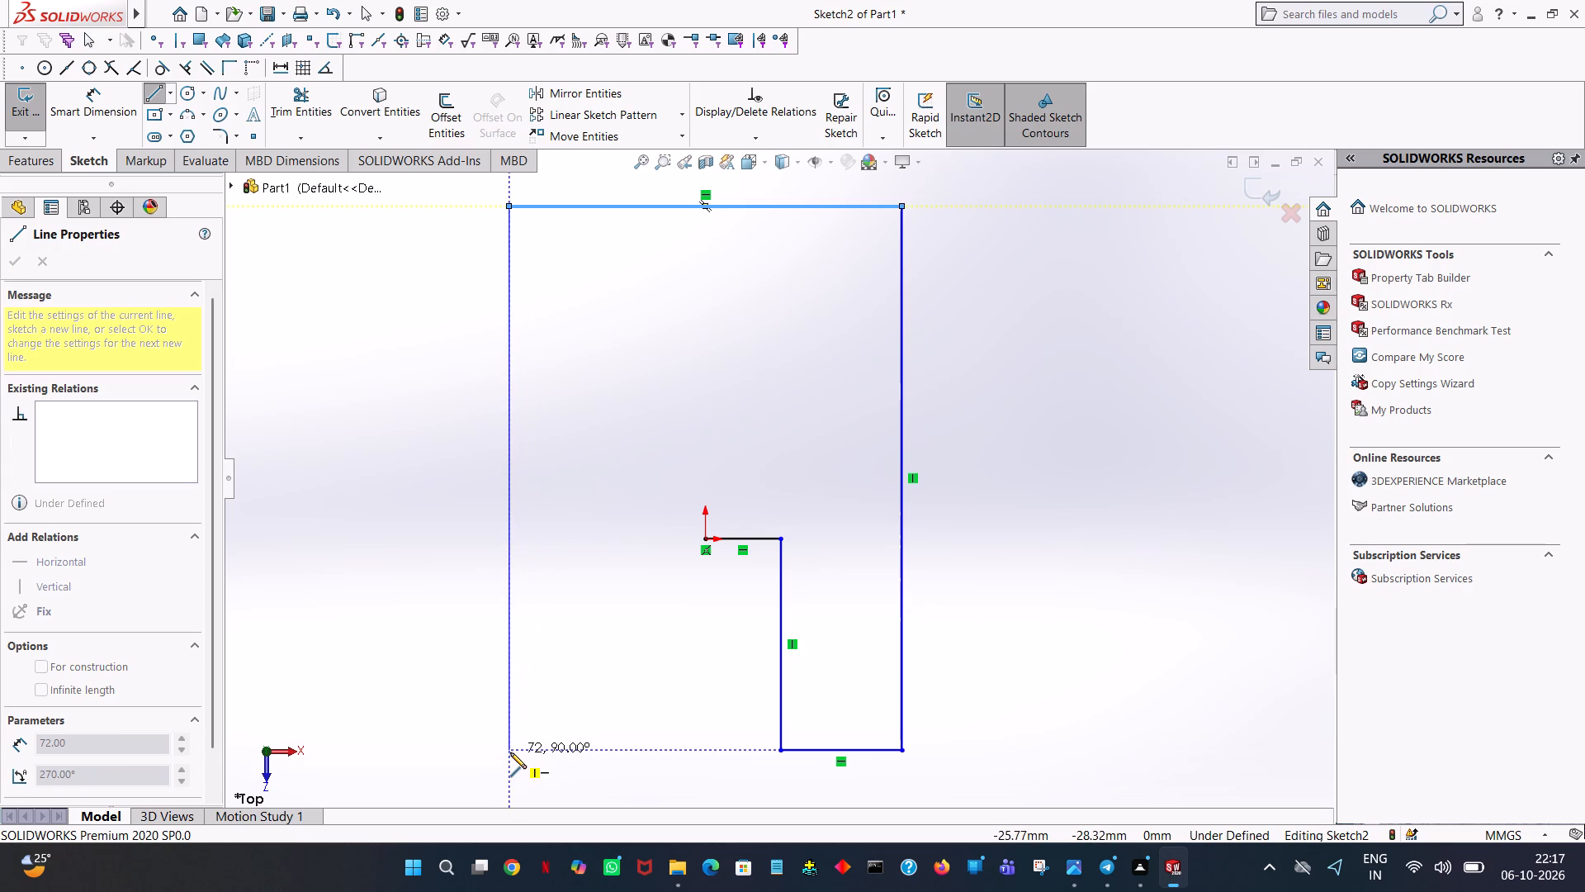
left_click(510, 752)
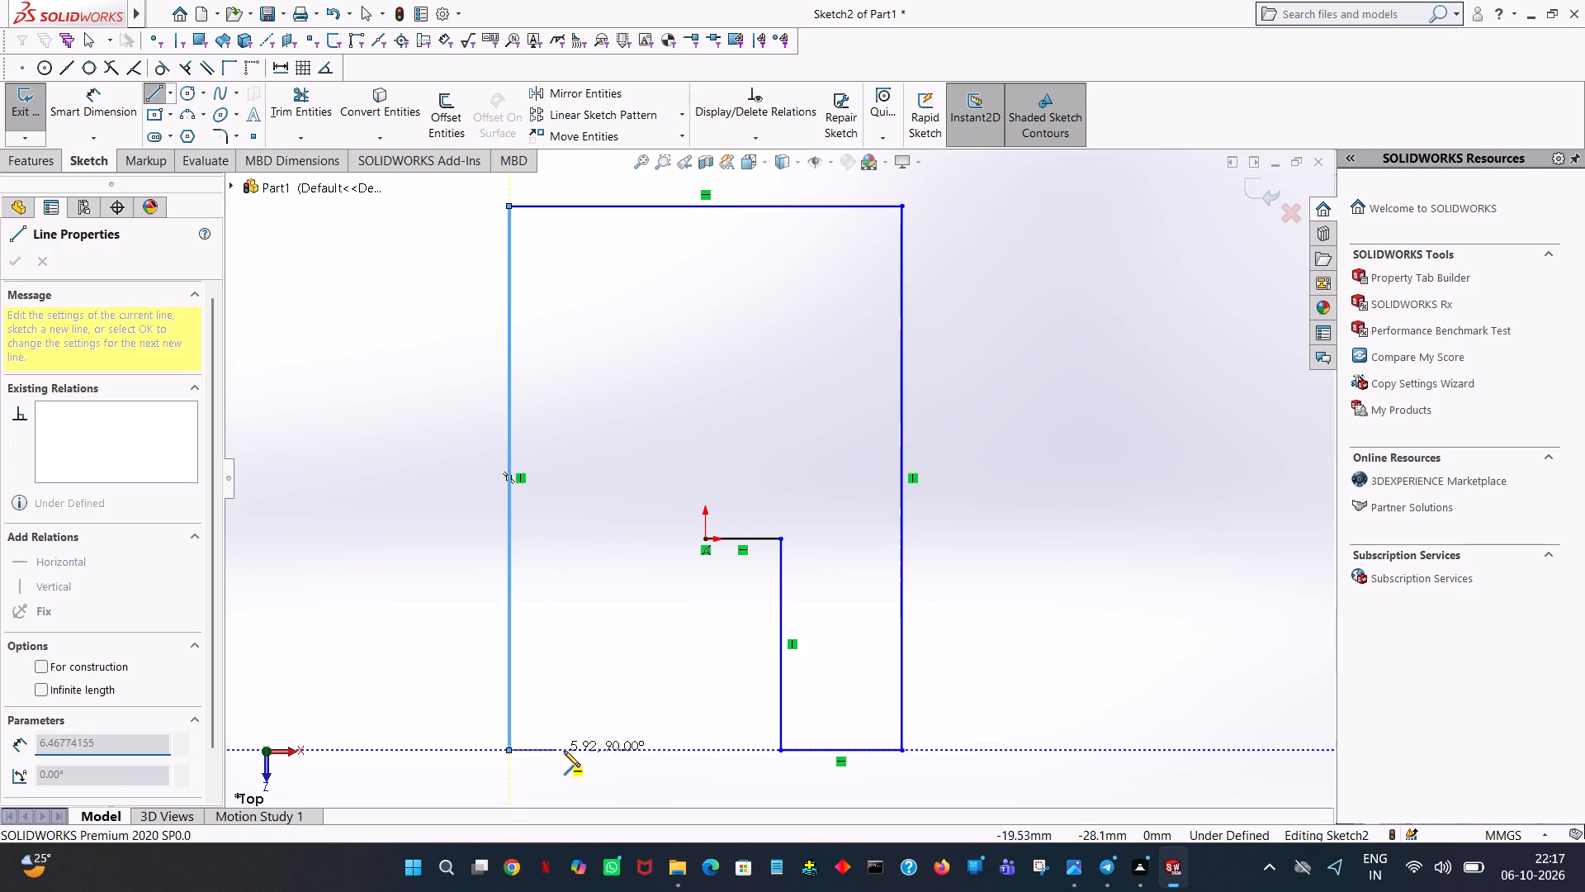
left_click(569, 751)
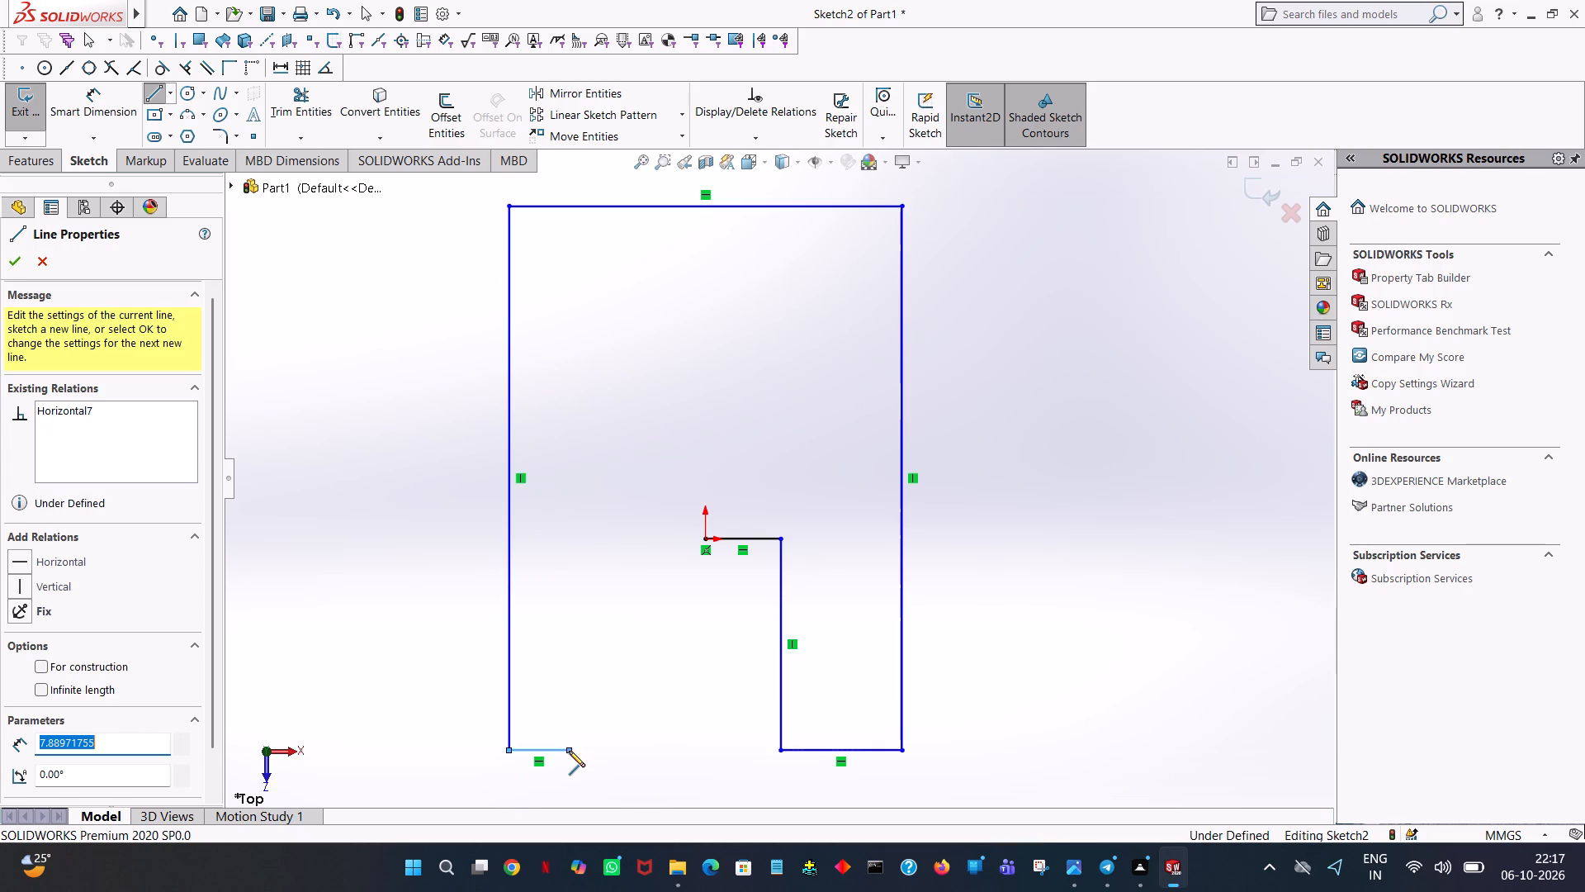
key("1")
key("6")
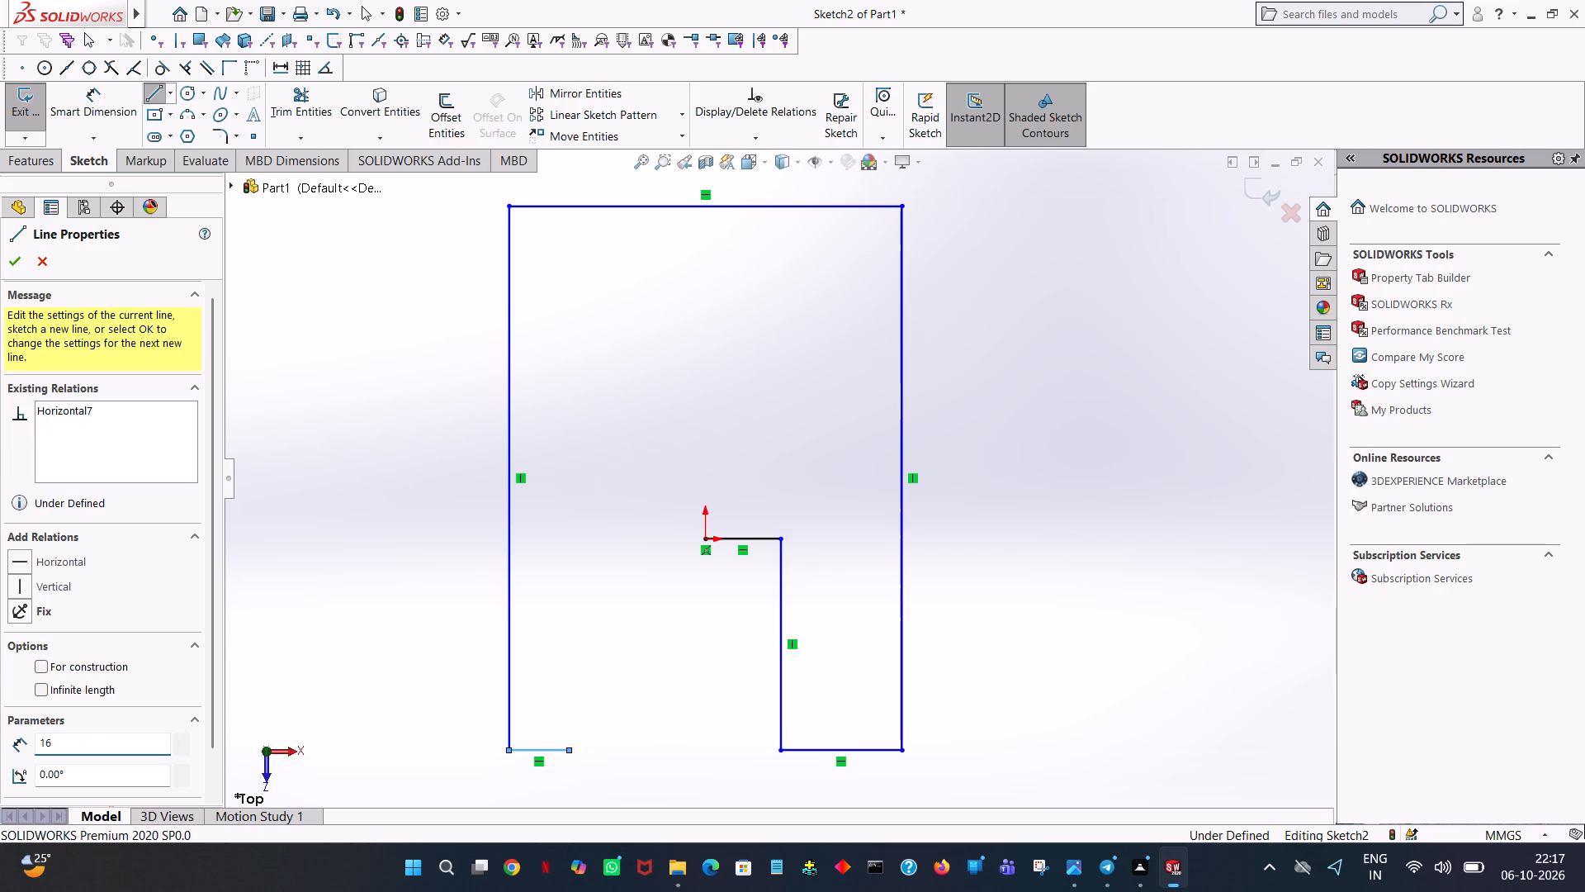
key("Return")
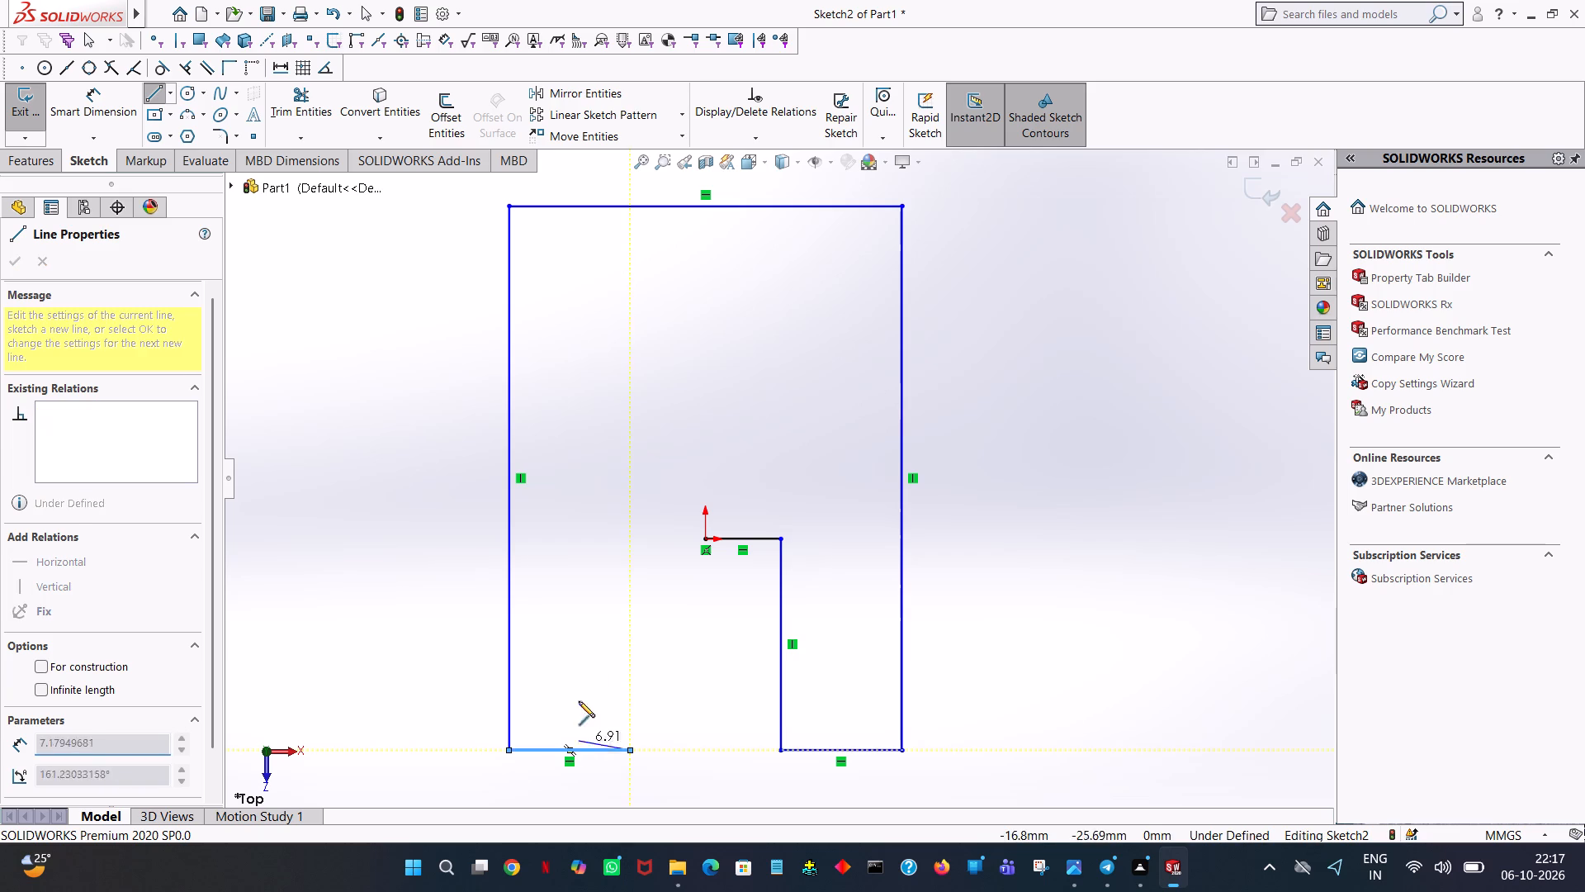
Close the profile with a vertical line up to the origin's level and a 10 mm horizontal line to the origin.
left_click(631, 539)
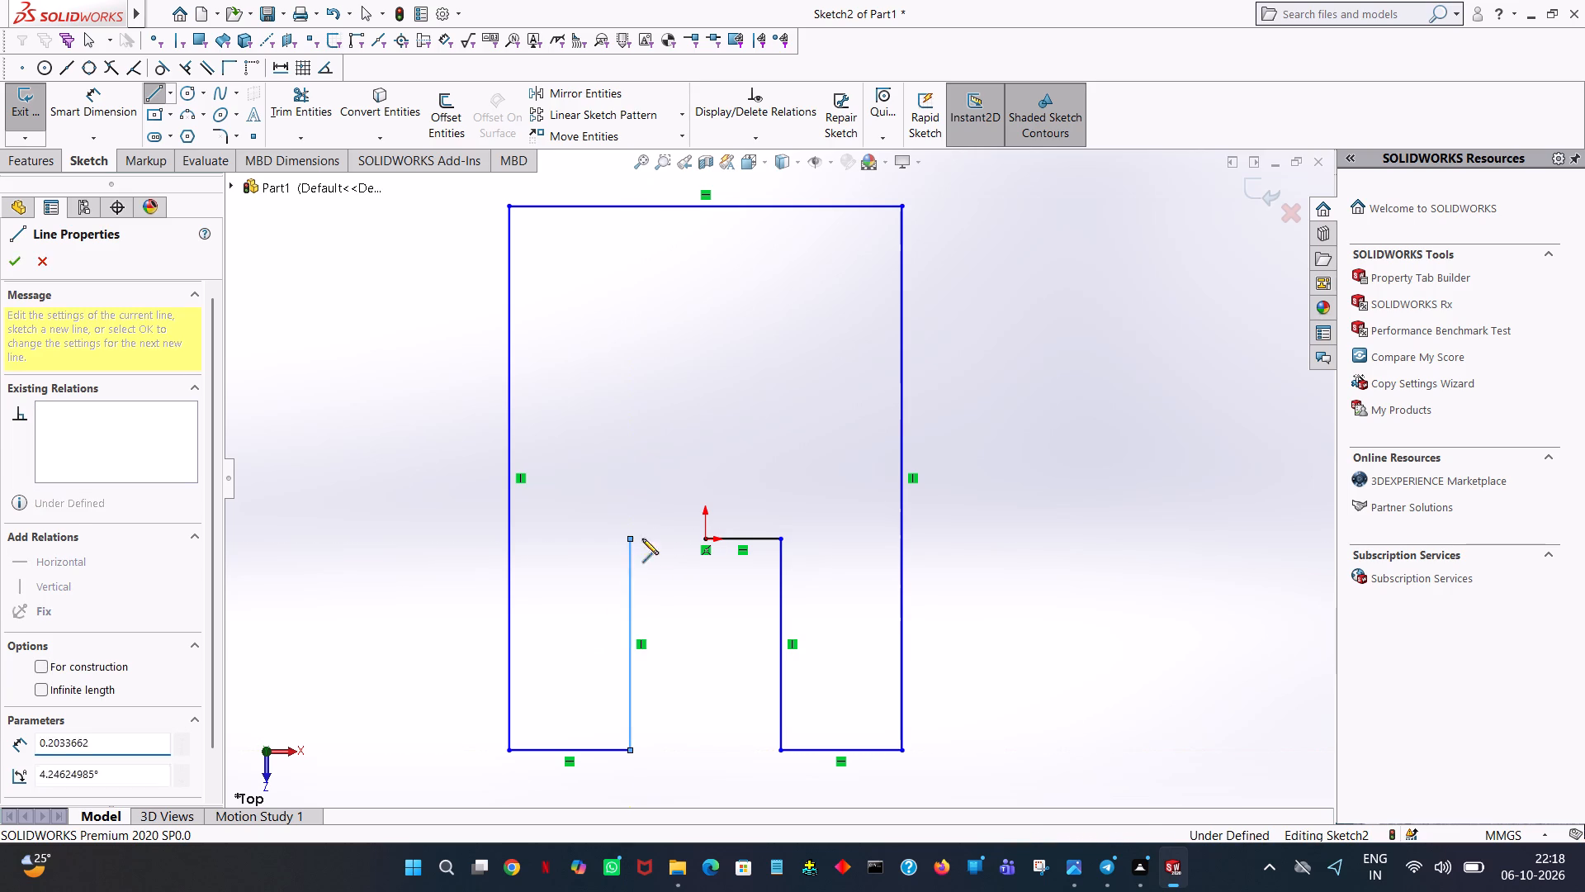
left_click(707, 540)
right_click(707, 540)
left_click(749, 539)
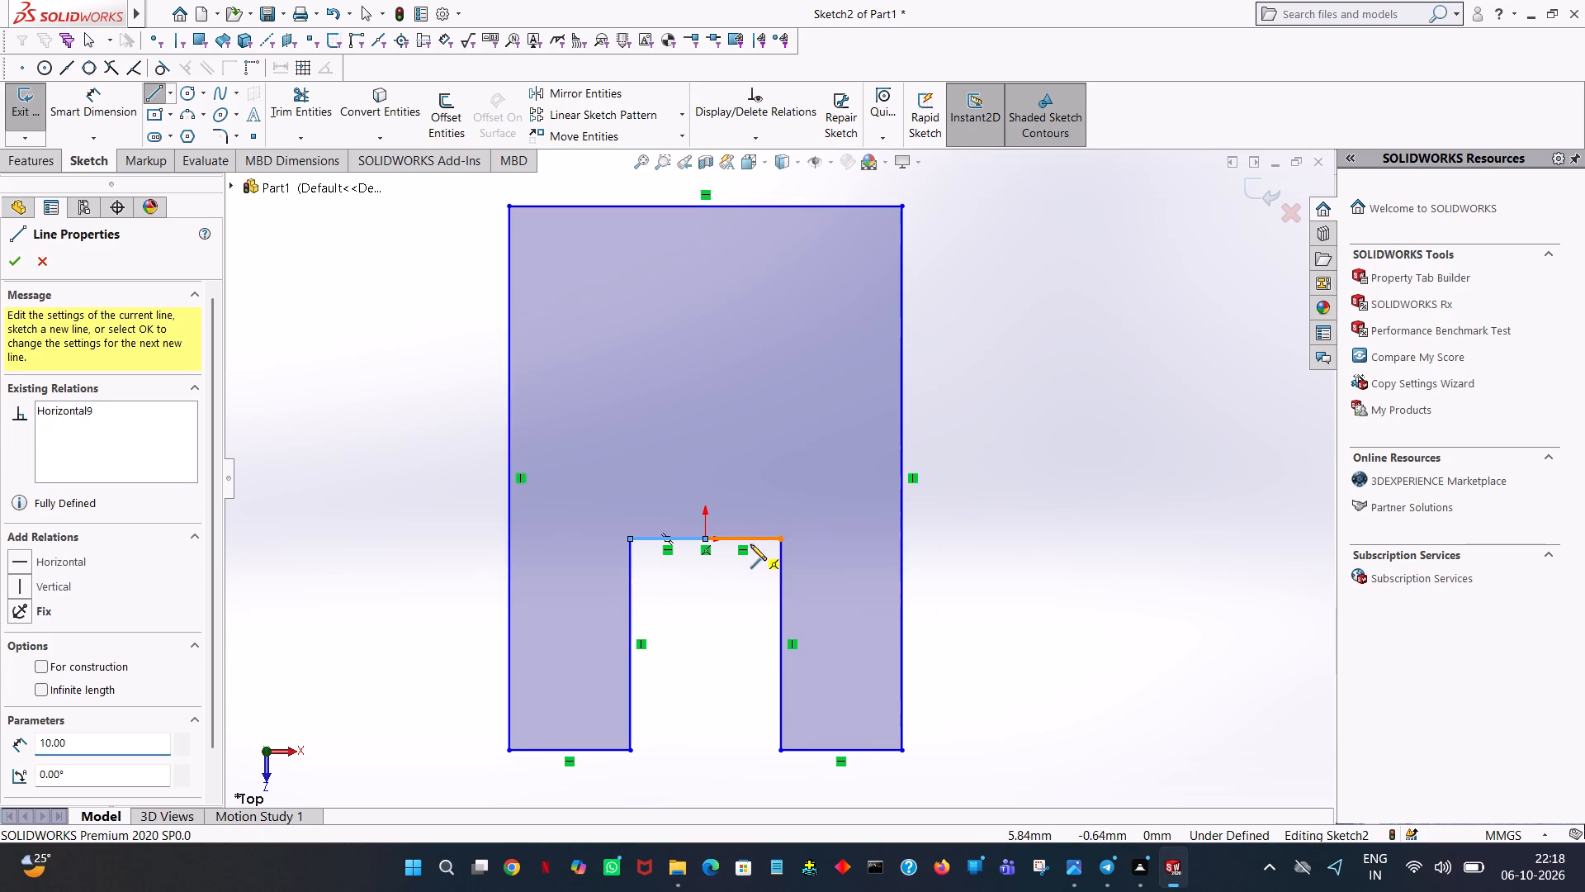
right_click(750, 545)
left_click(768, 557)
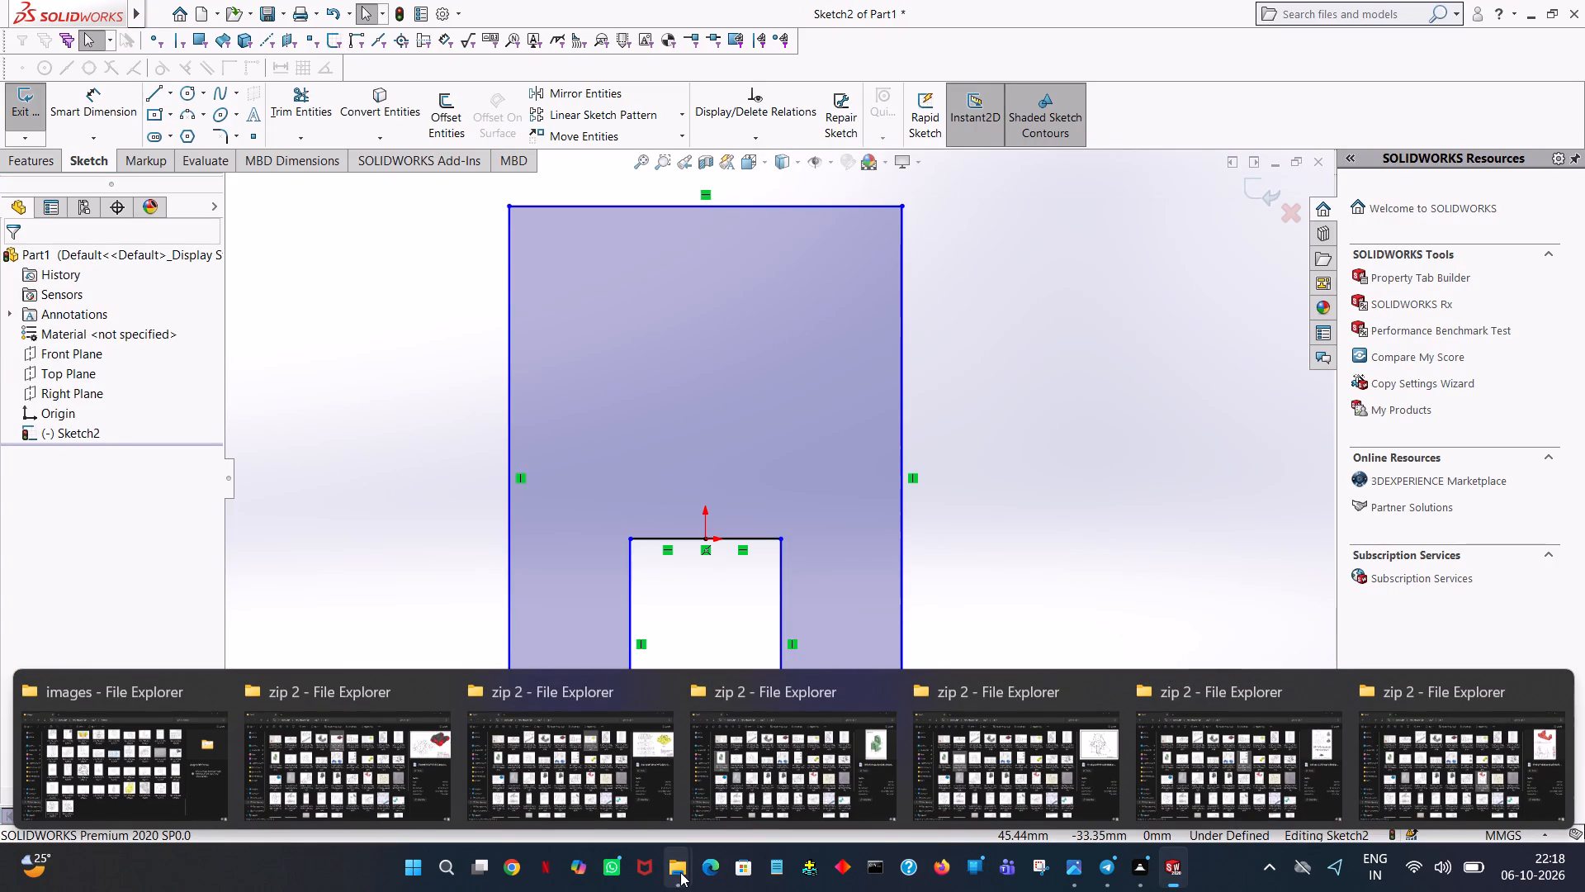
Open the Exercise15 reference drawing from the zip 2 folder, examine it and the neighbouring drawings, and return to the sketch.
left_click(1417, 747)
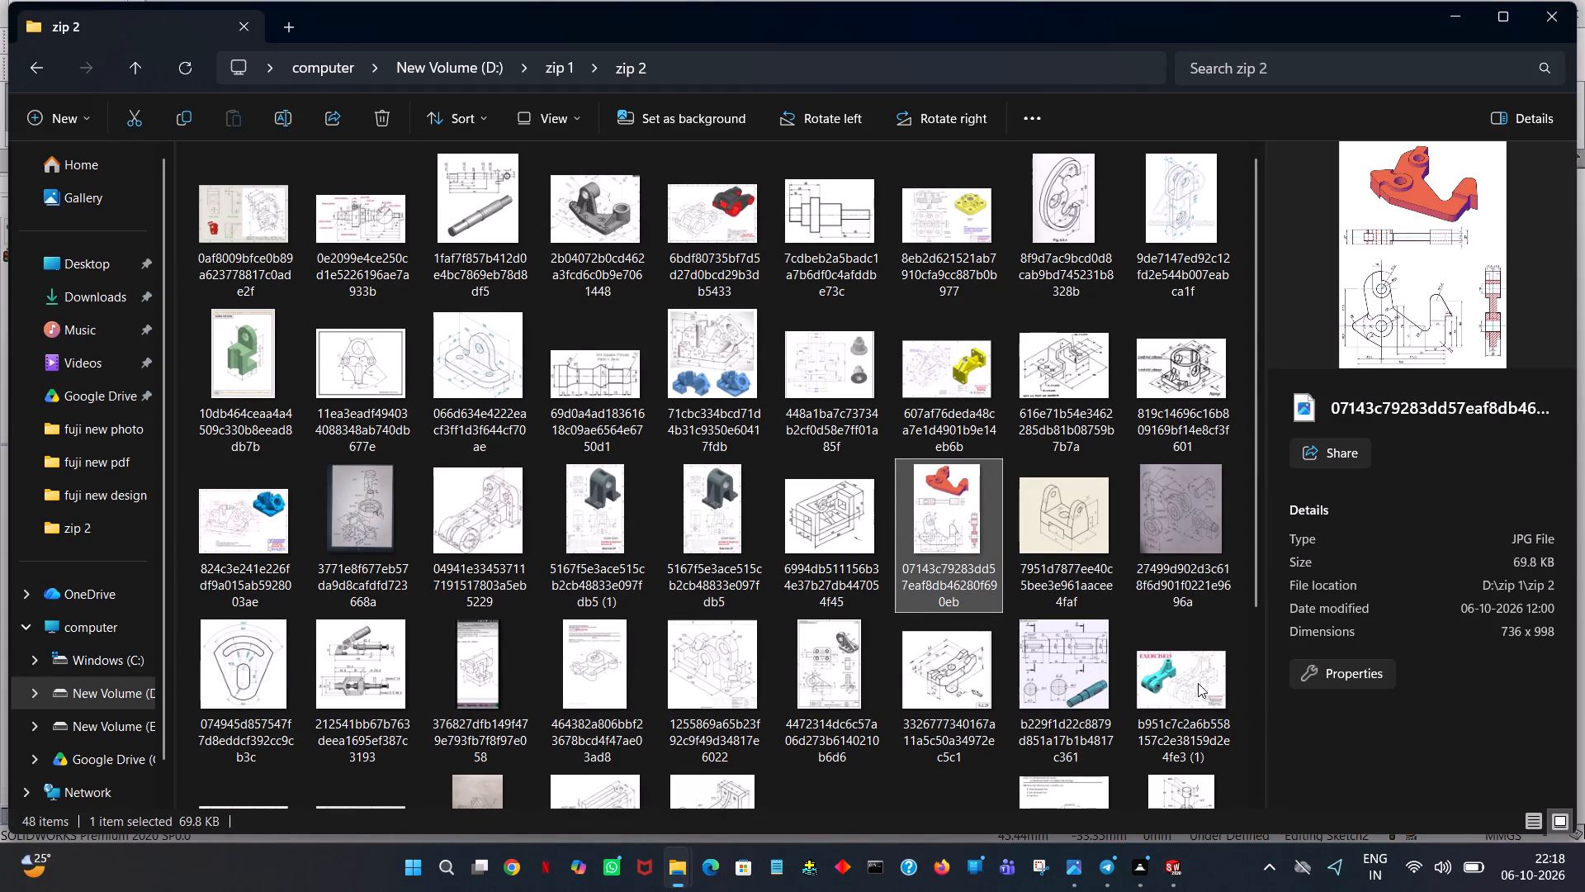
double_click(1179, 696)
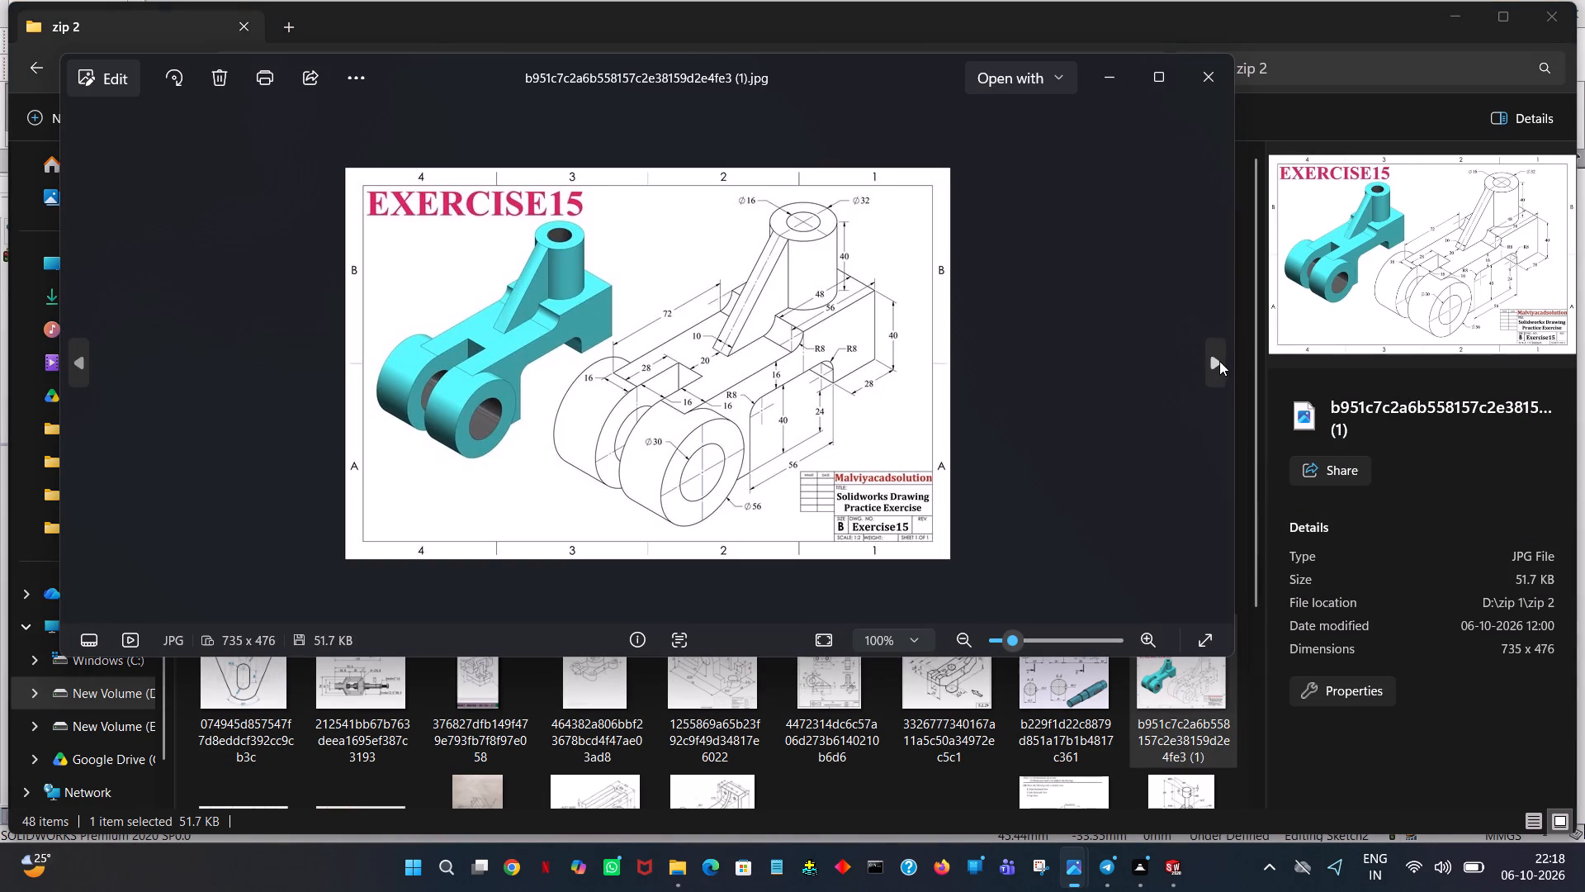
left_click(1219, 361)
left_click(1218, 361)
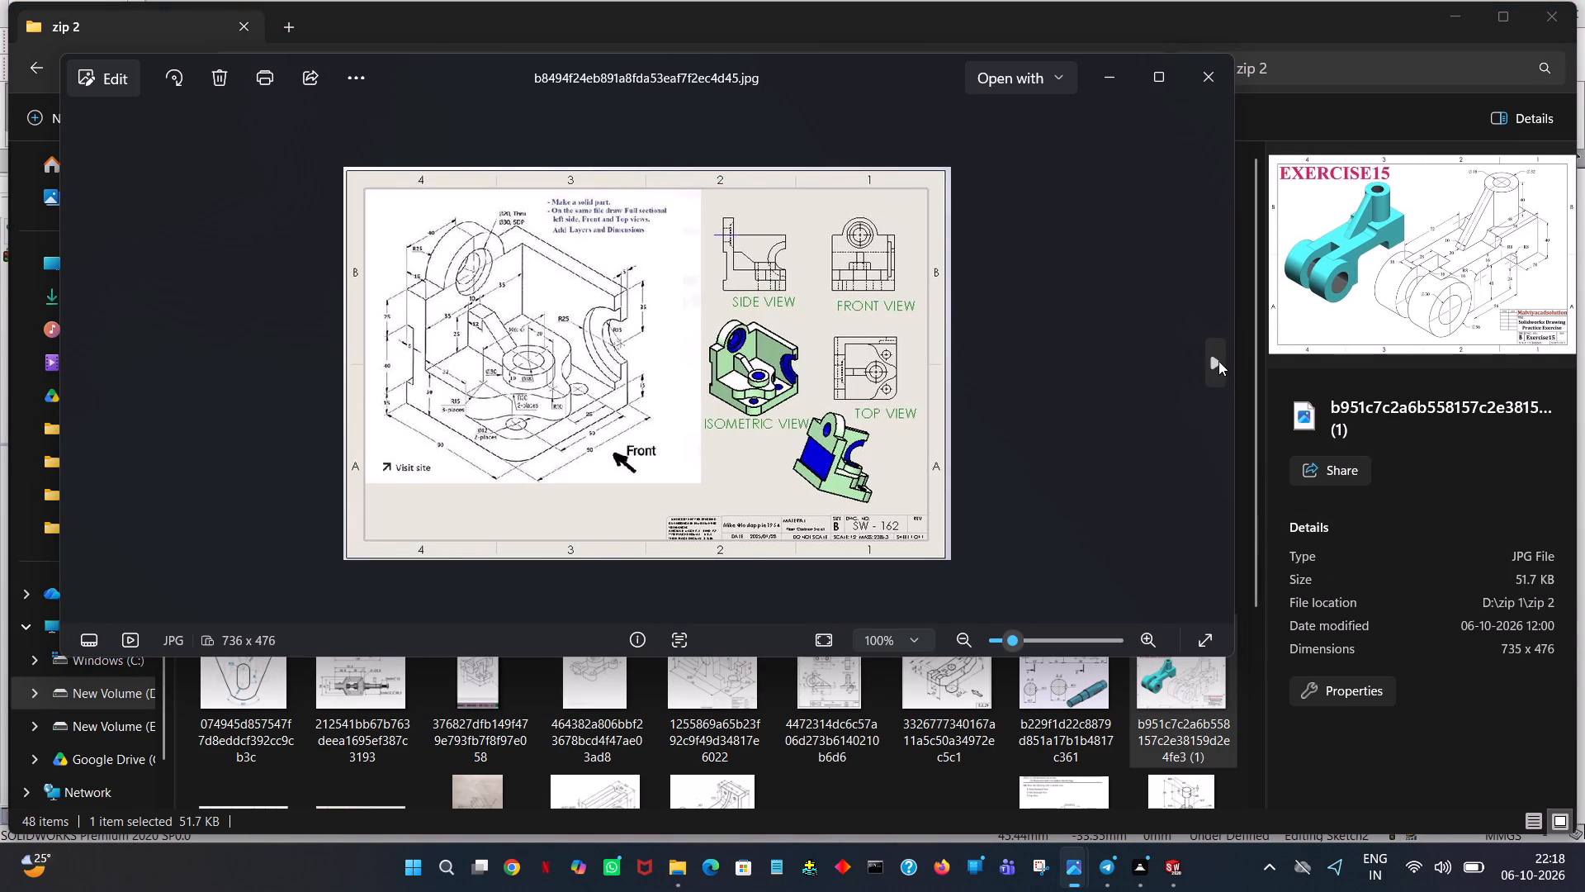
left_click(80, 368)
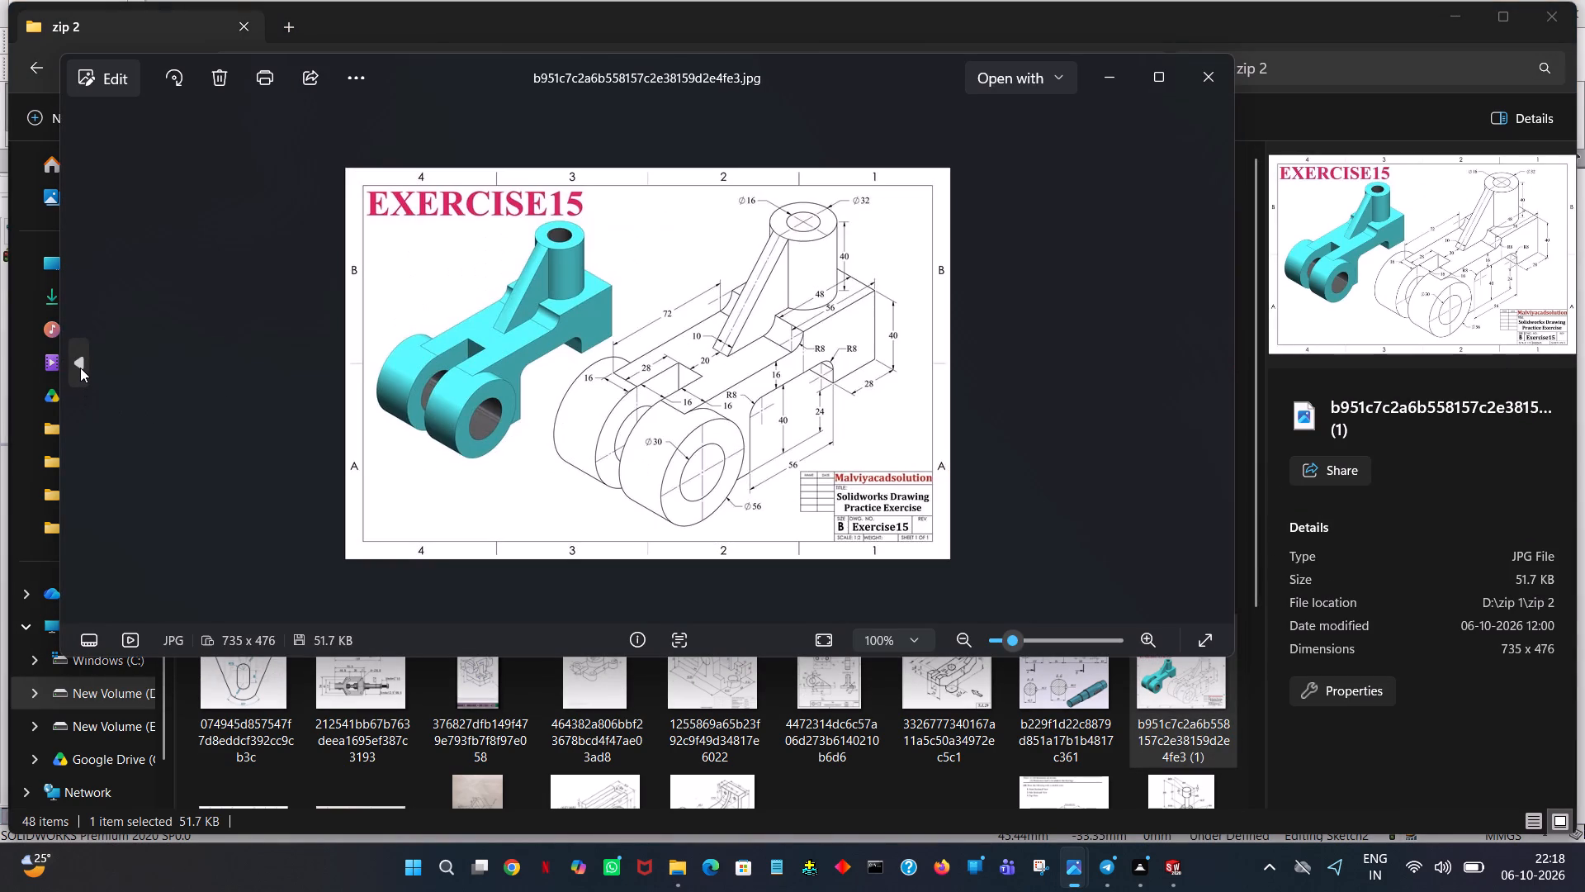
left_click(80, 368)
left_click(80, 368)
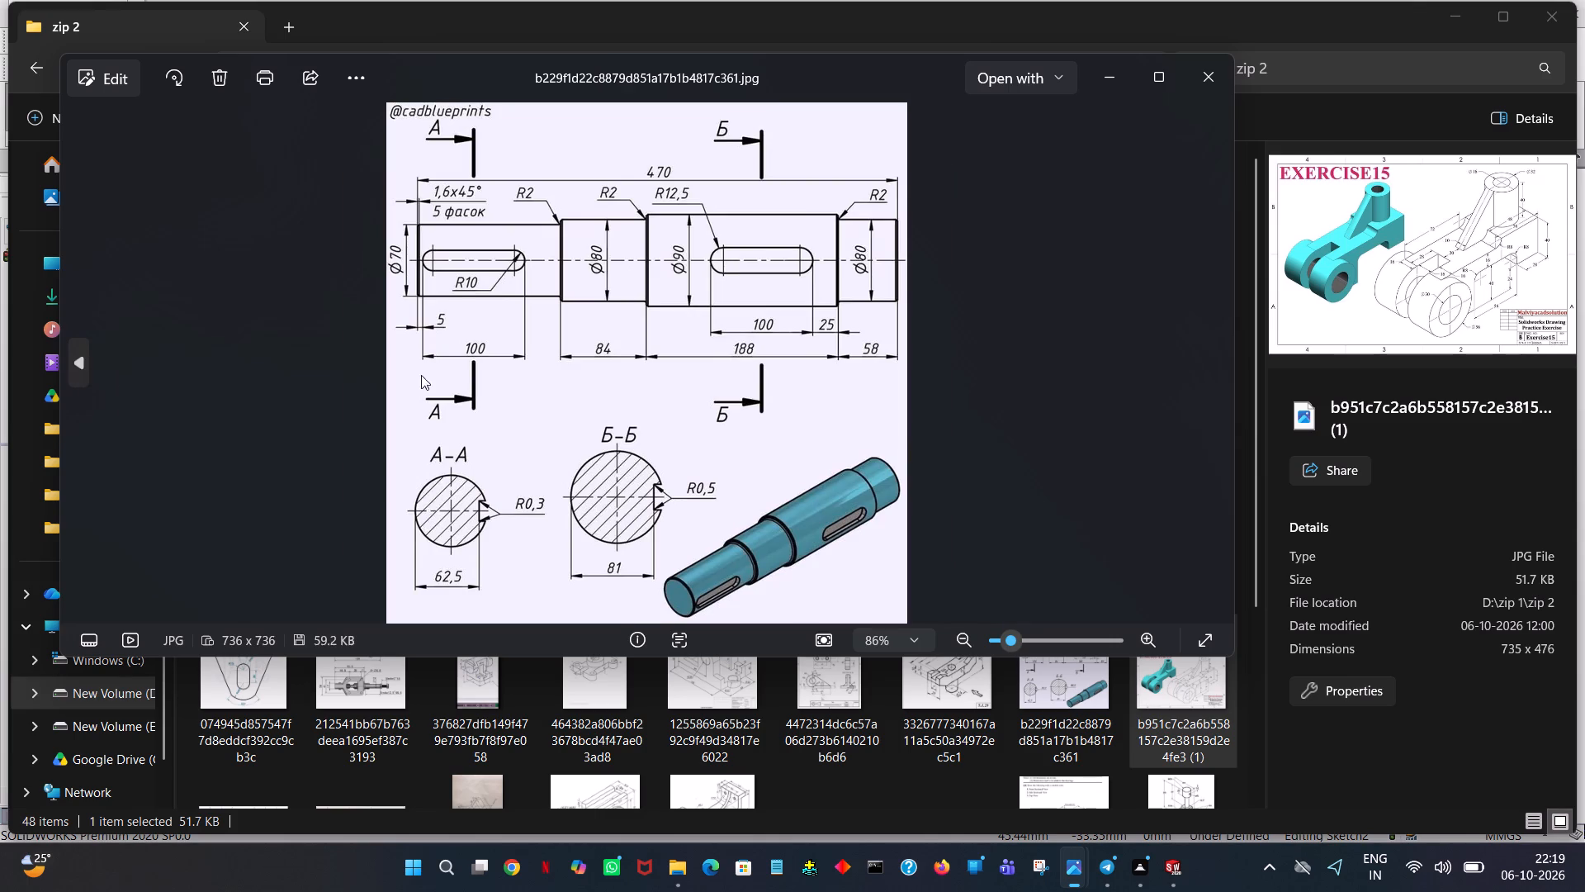
left_click(1218, 368)
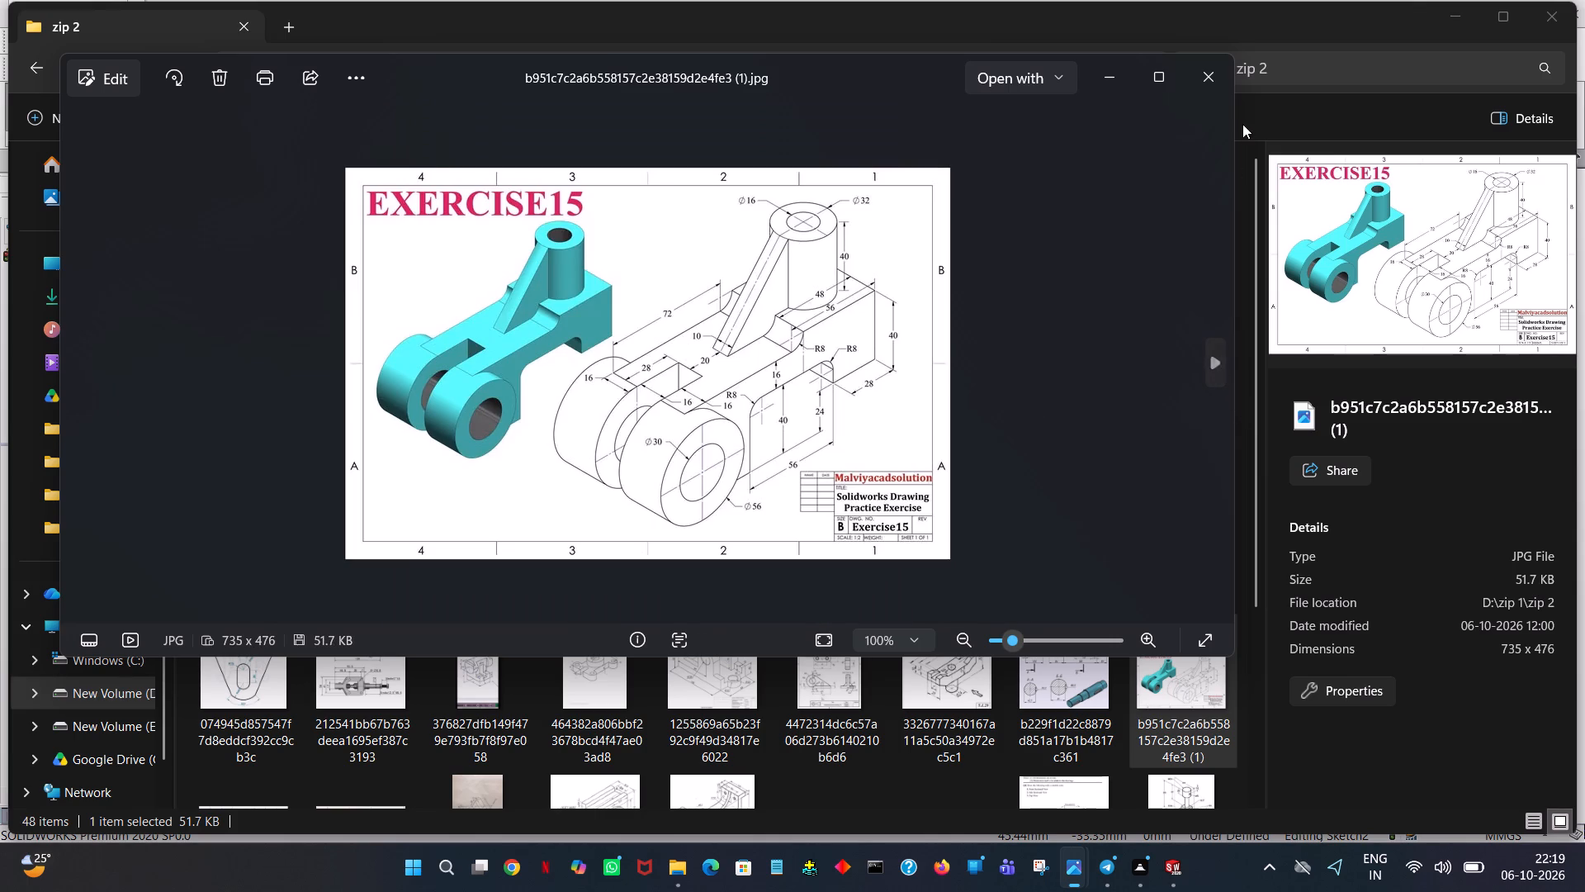
left_click(1204, 83)
left_click(1545, 17)
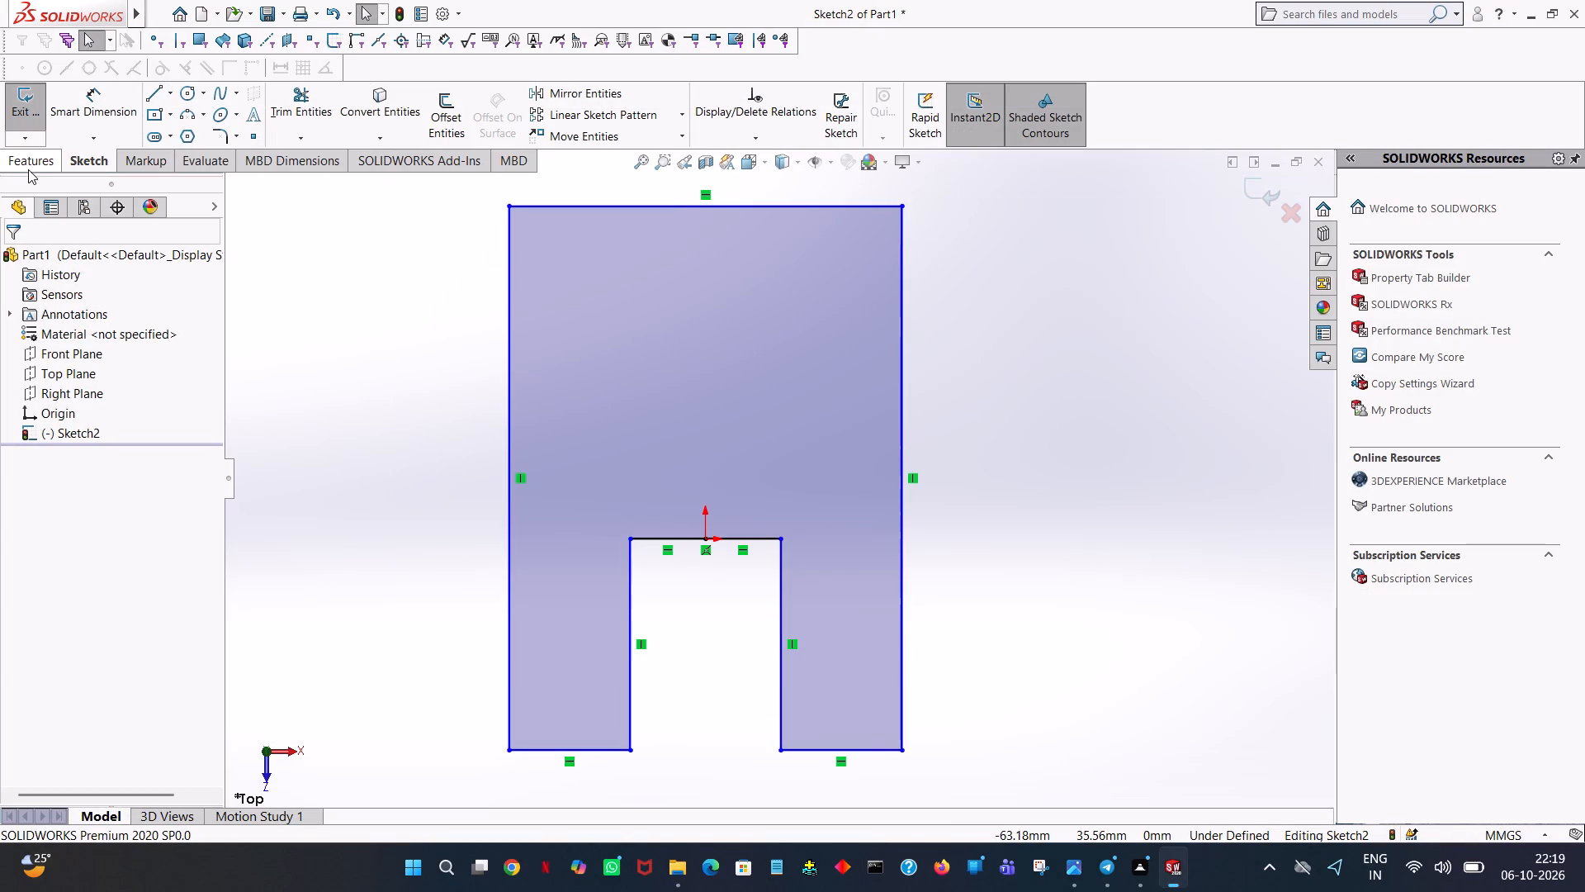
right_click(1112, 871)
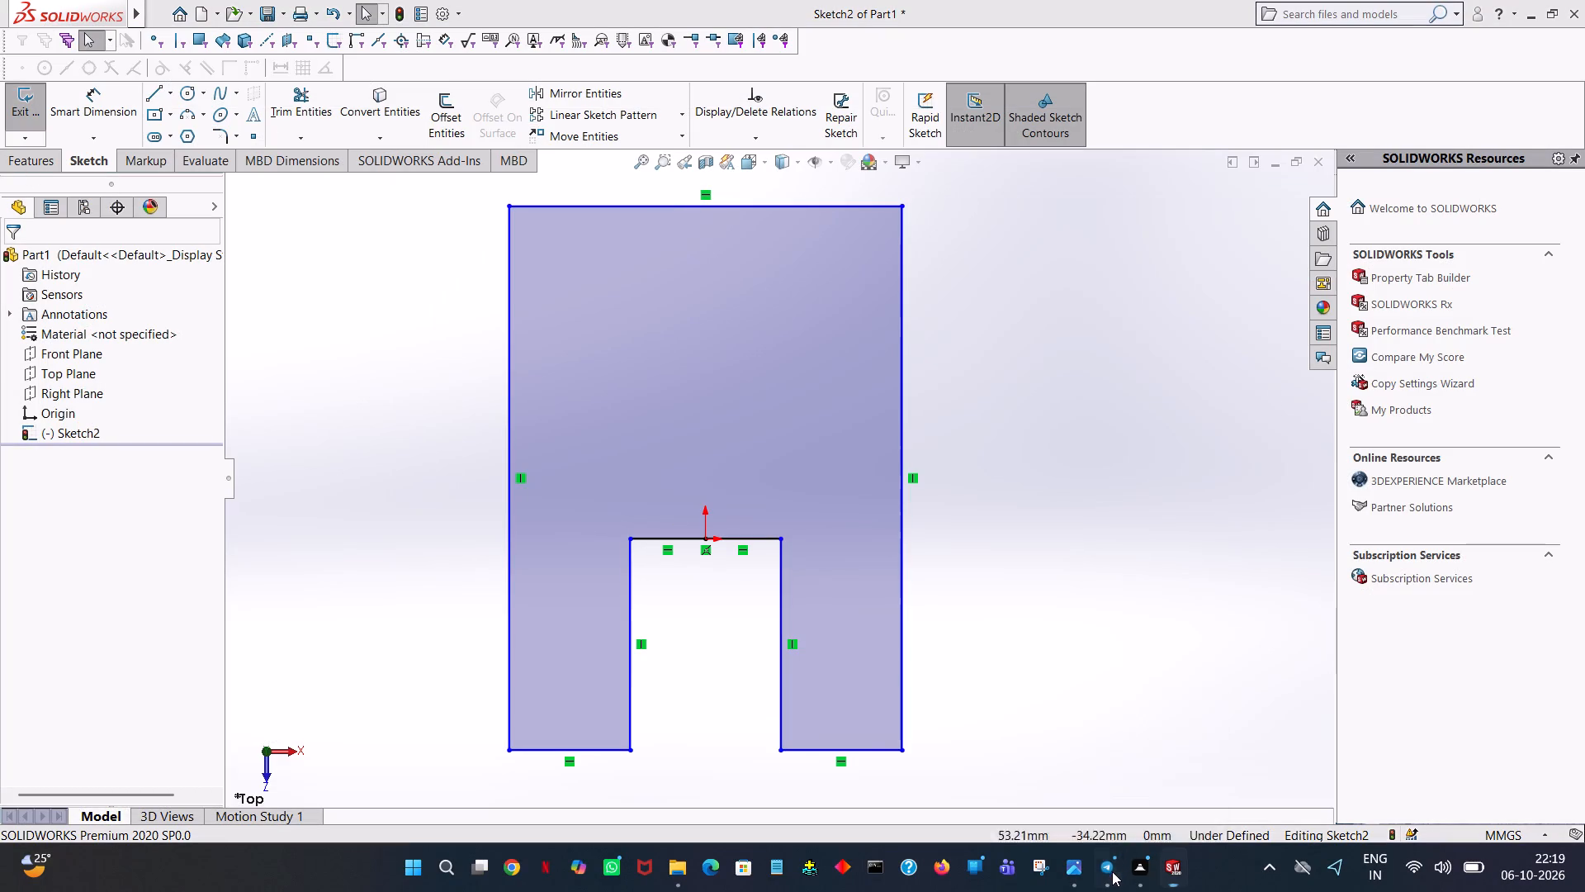
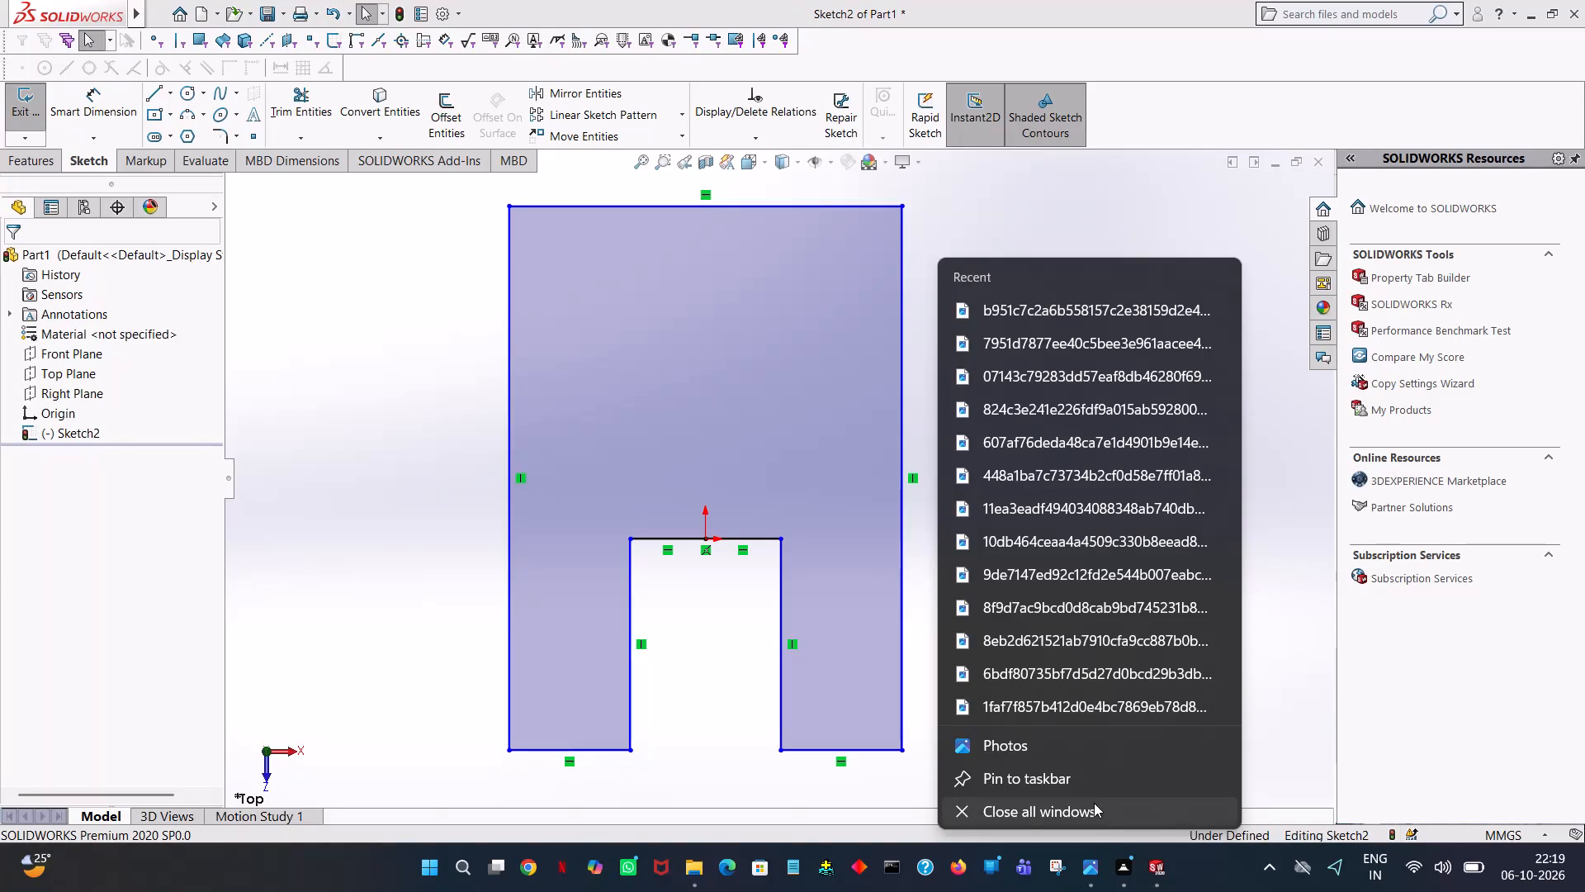
Close all Photos and File Explorer windows and return to the part sketch.
left_click(1091, 813)
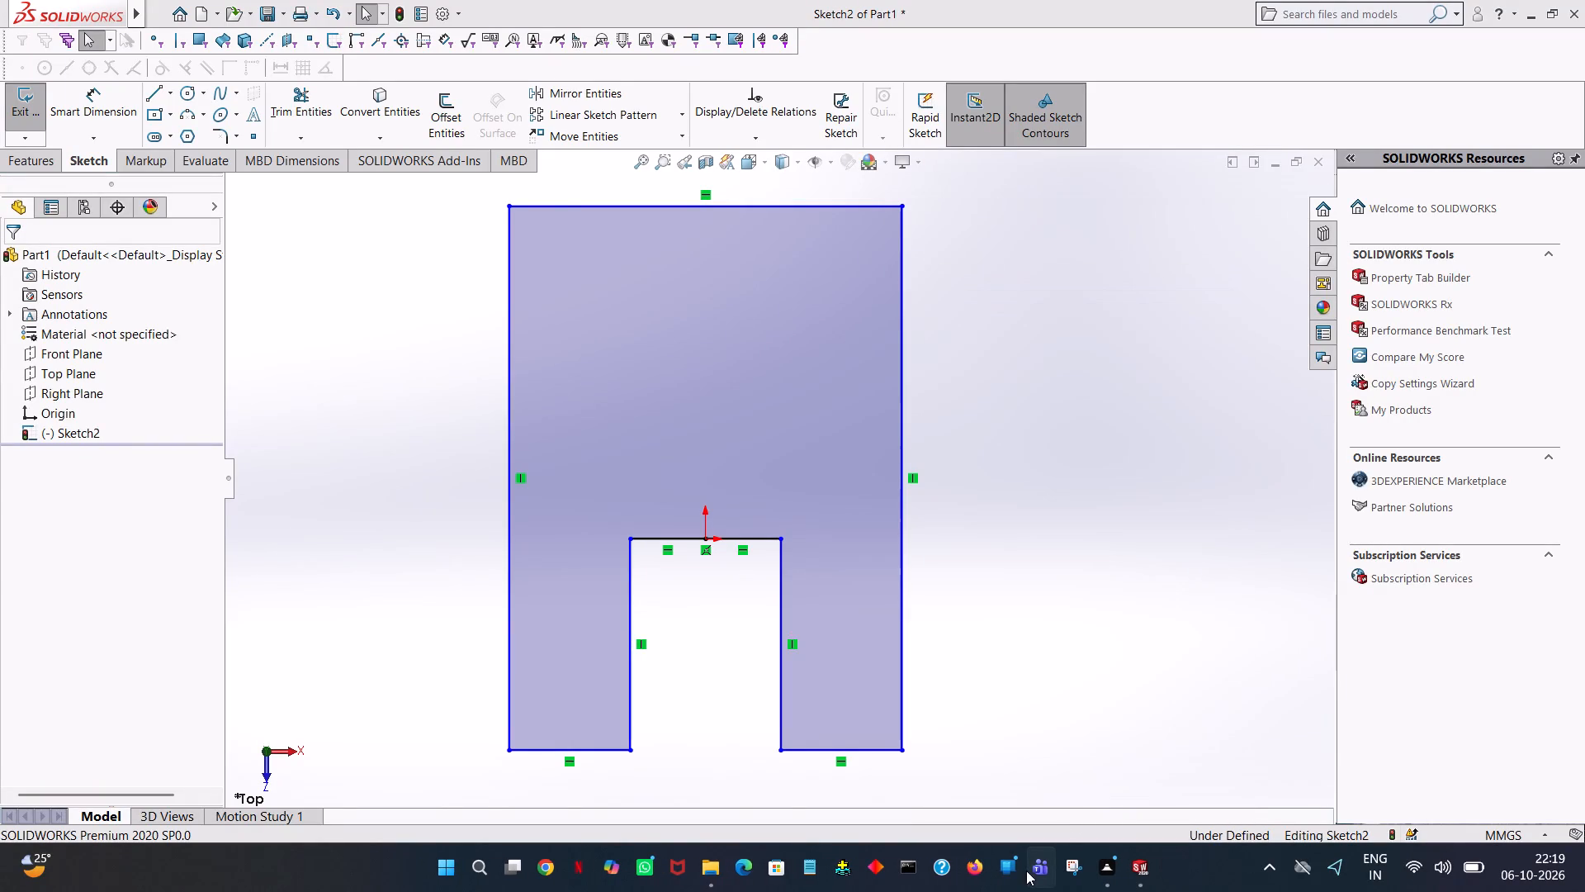
right_click(701, 867)
left_click(703, 813)
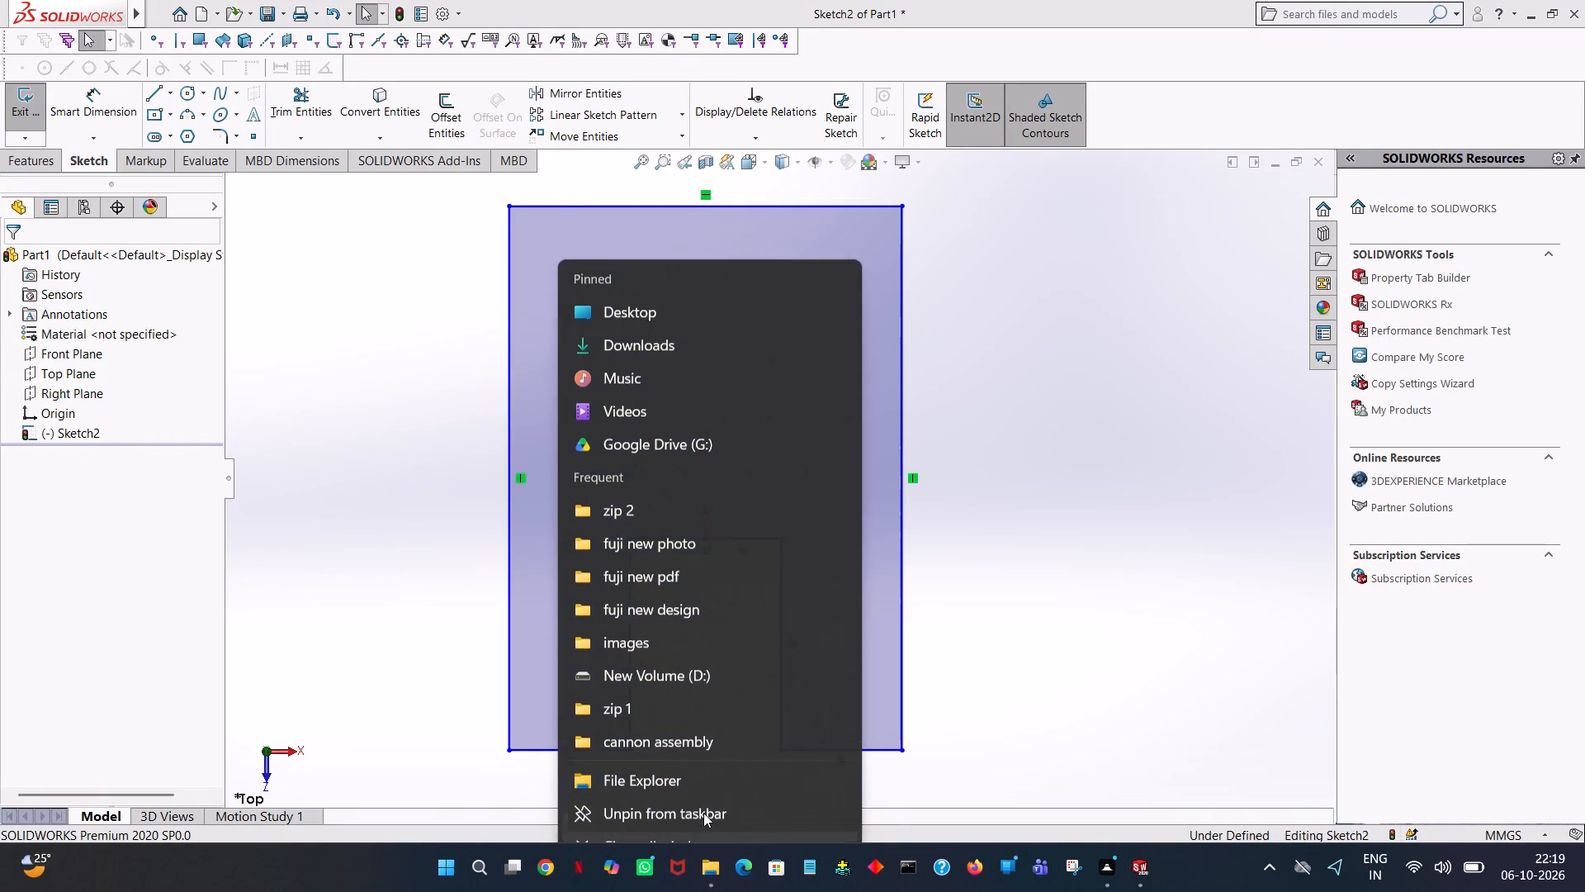
left_click(1059, 487)
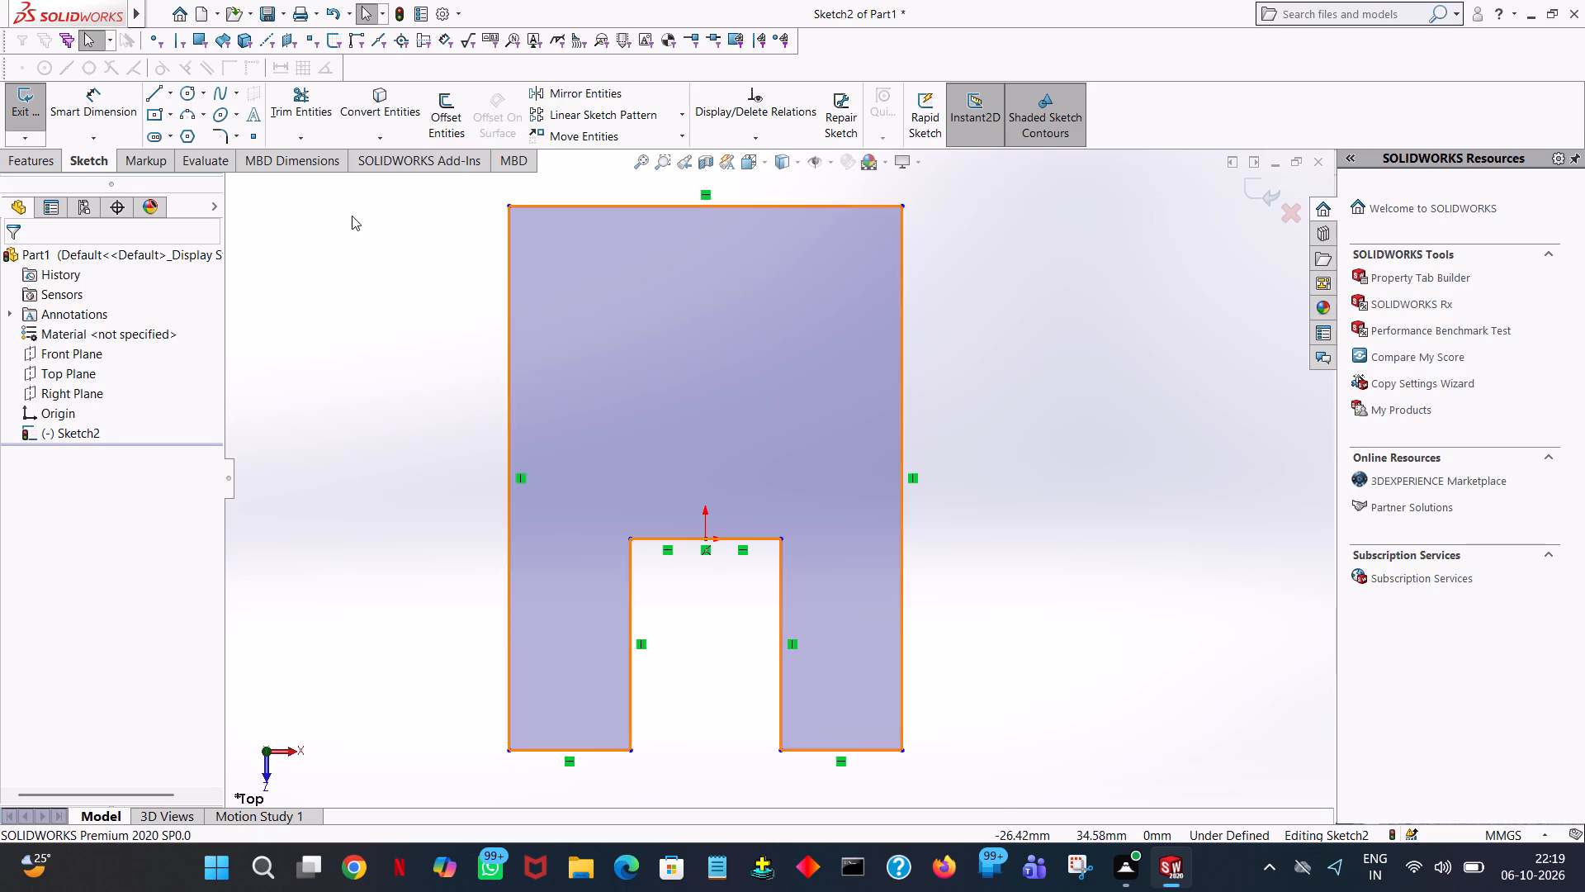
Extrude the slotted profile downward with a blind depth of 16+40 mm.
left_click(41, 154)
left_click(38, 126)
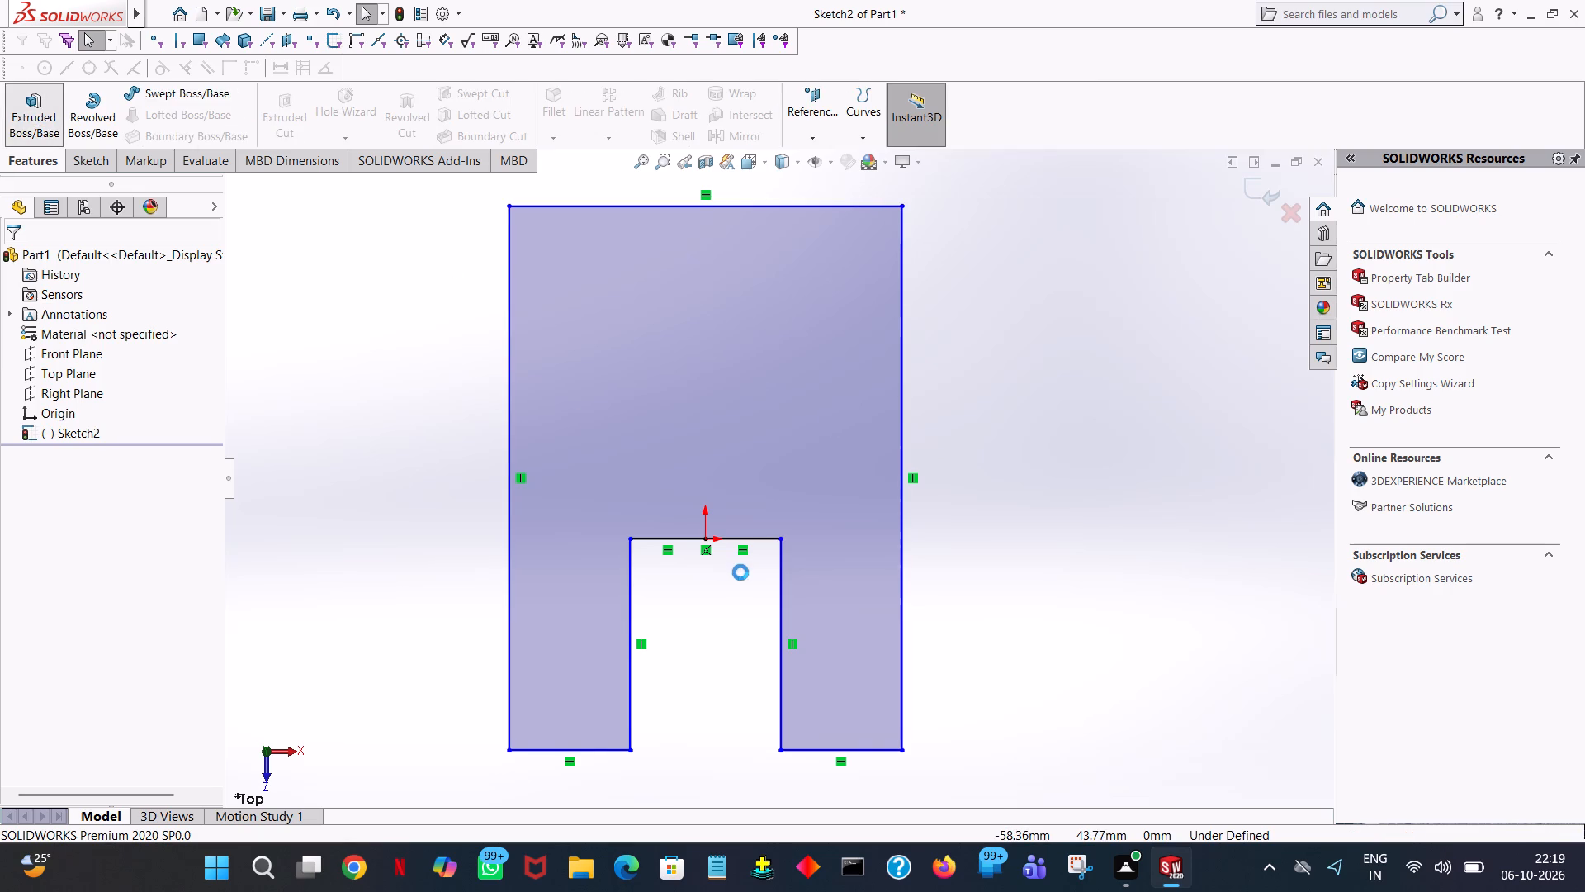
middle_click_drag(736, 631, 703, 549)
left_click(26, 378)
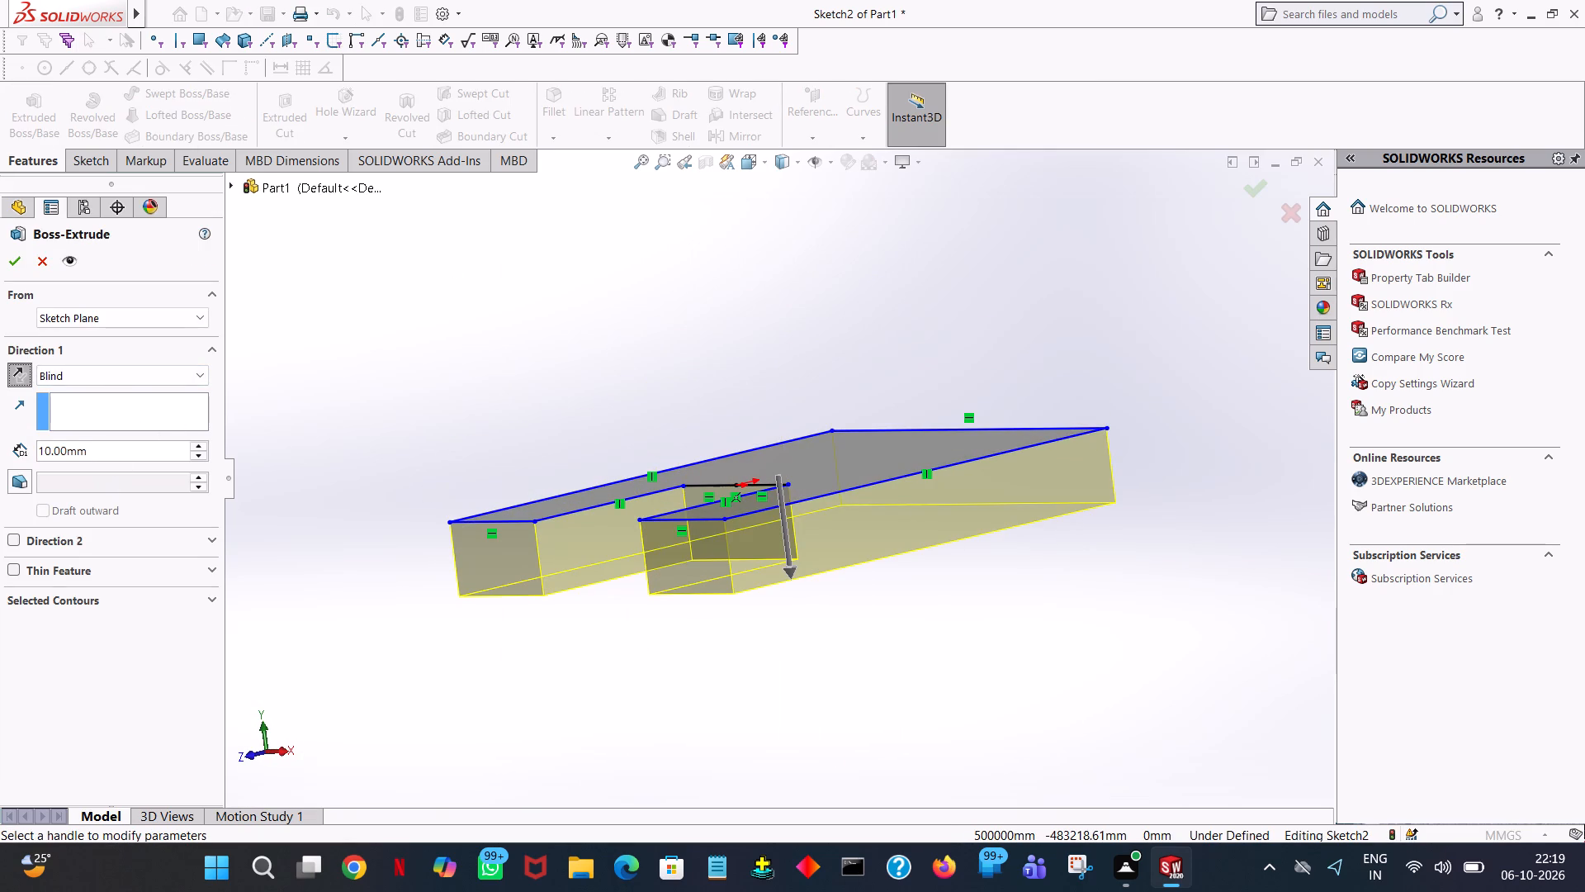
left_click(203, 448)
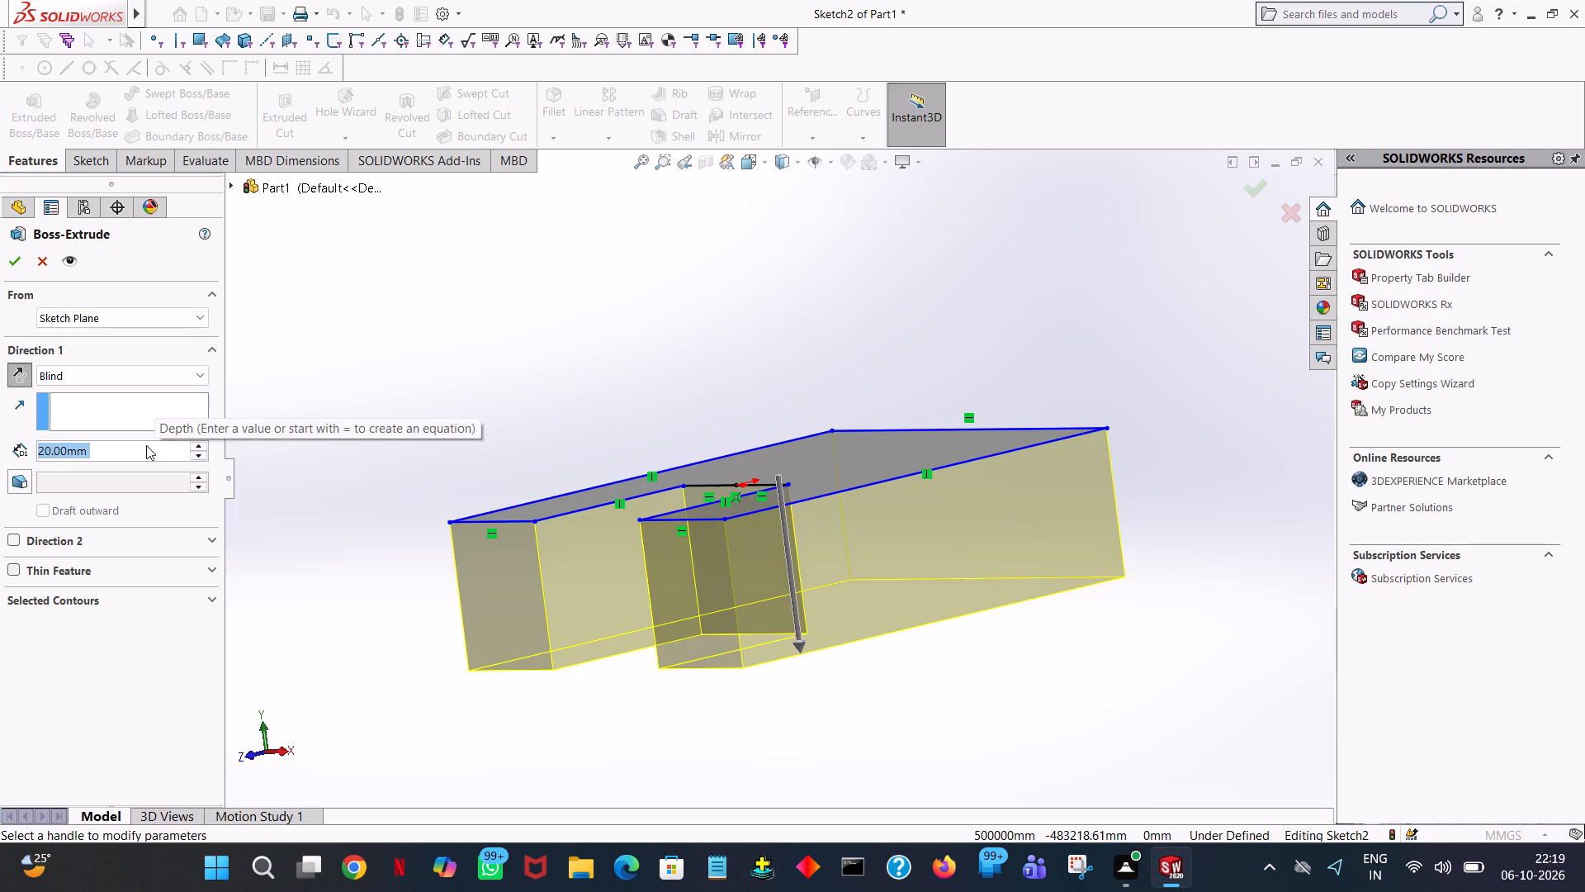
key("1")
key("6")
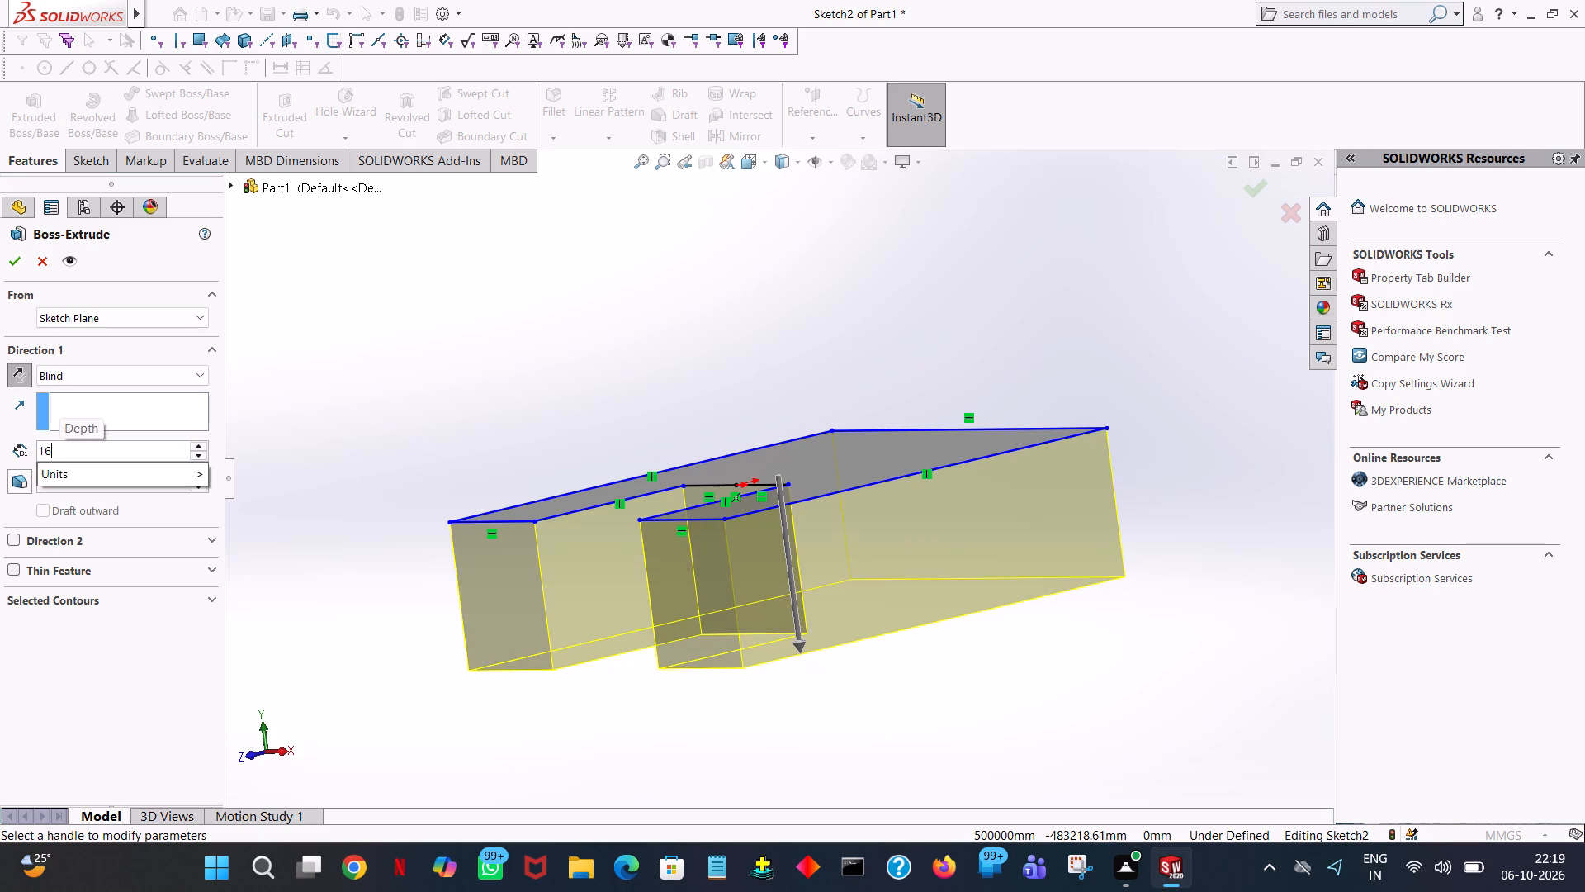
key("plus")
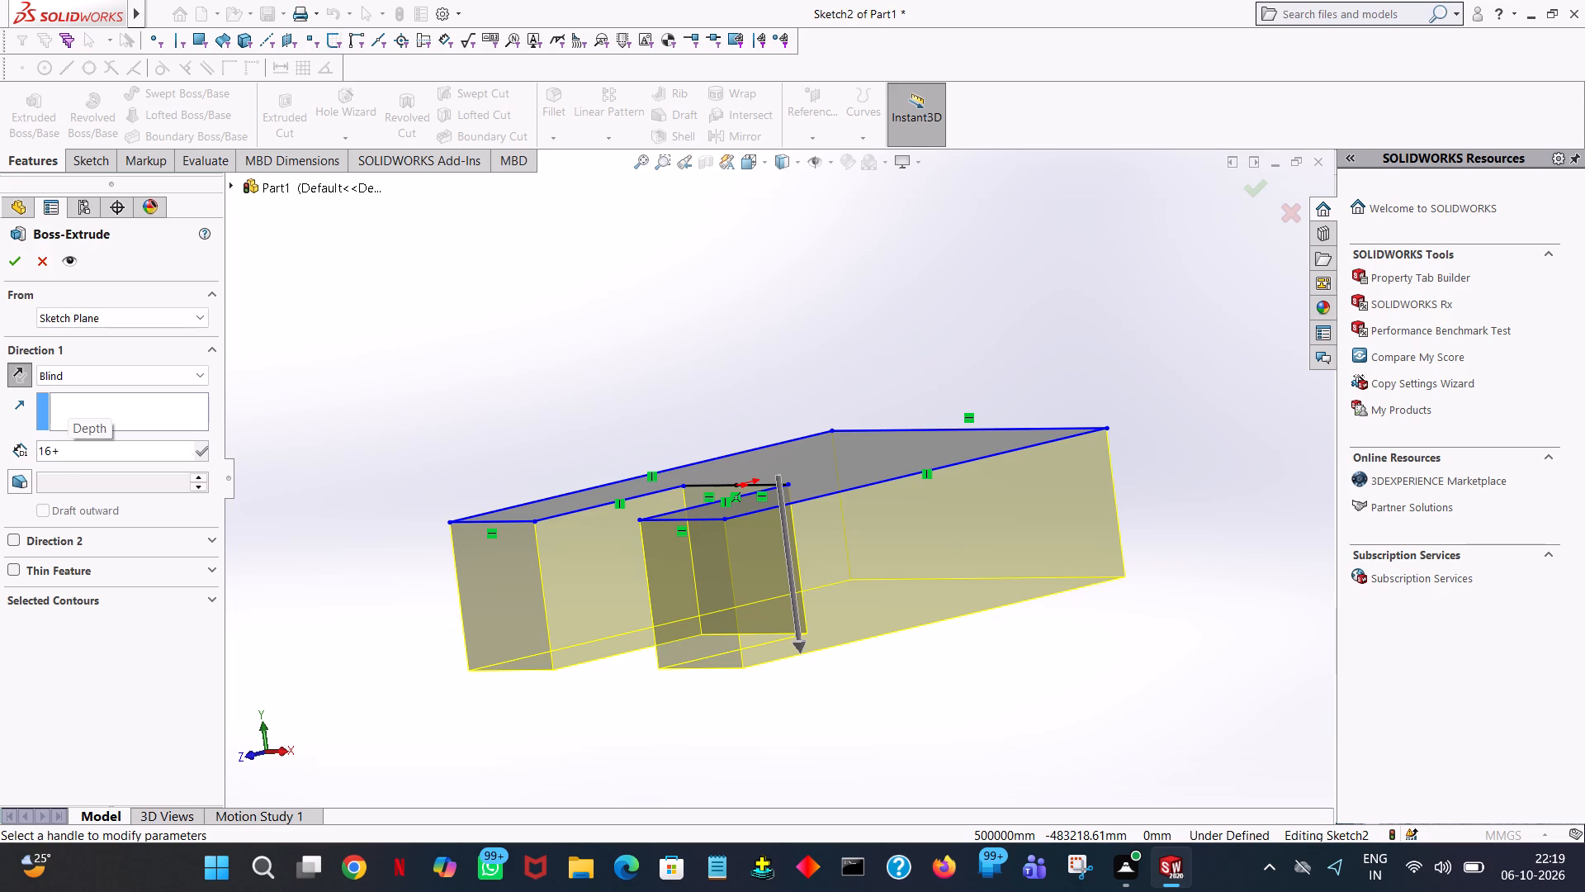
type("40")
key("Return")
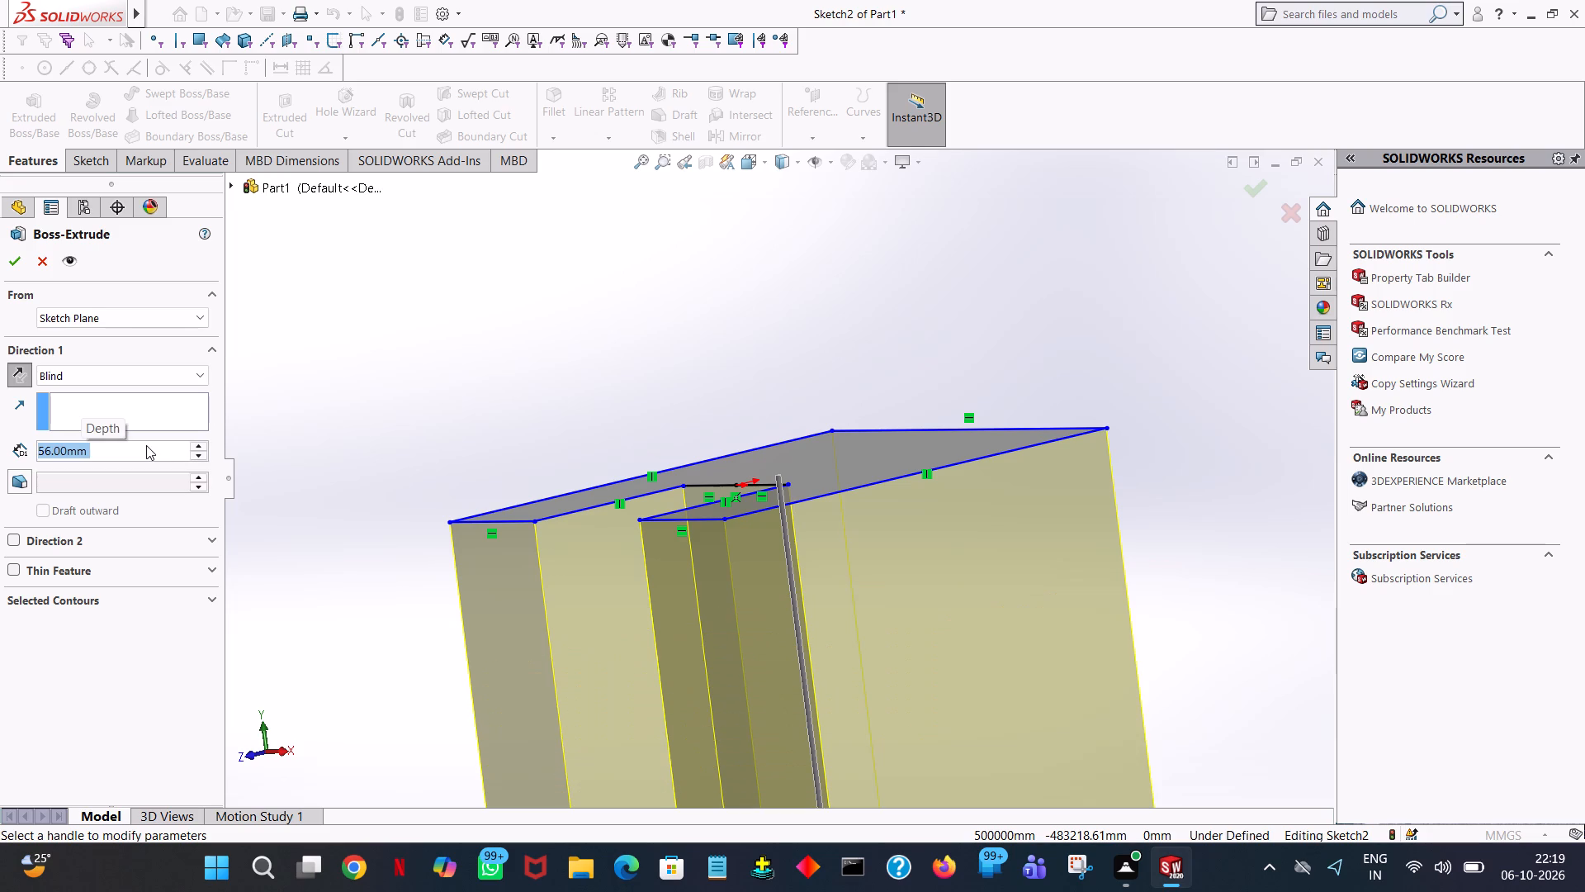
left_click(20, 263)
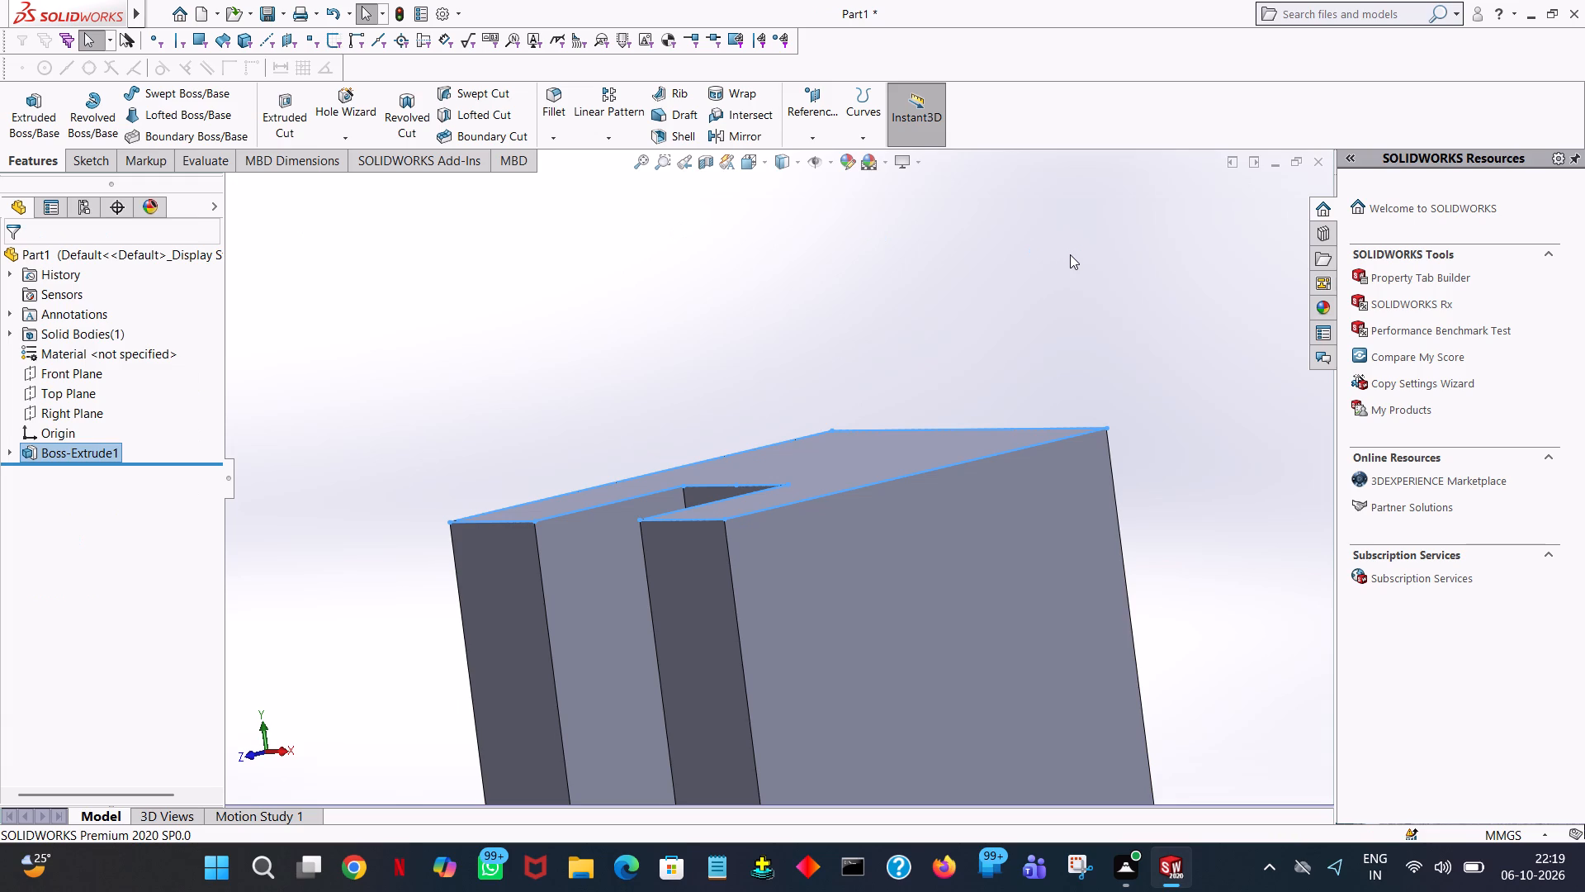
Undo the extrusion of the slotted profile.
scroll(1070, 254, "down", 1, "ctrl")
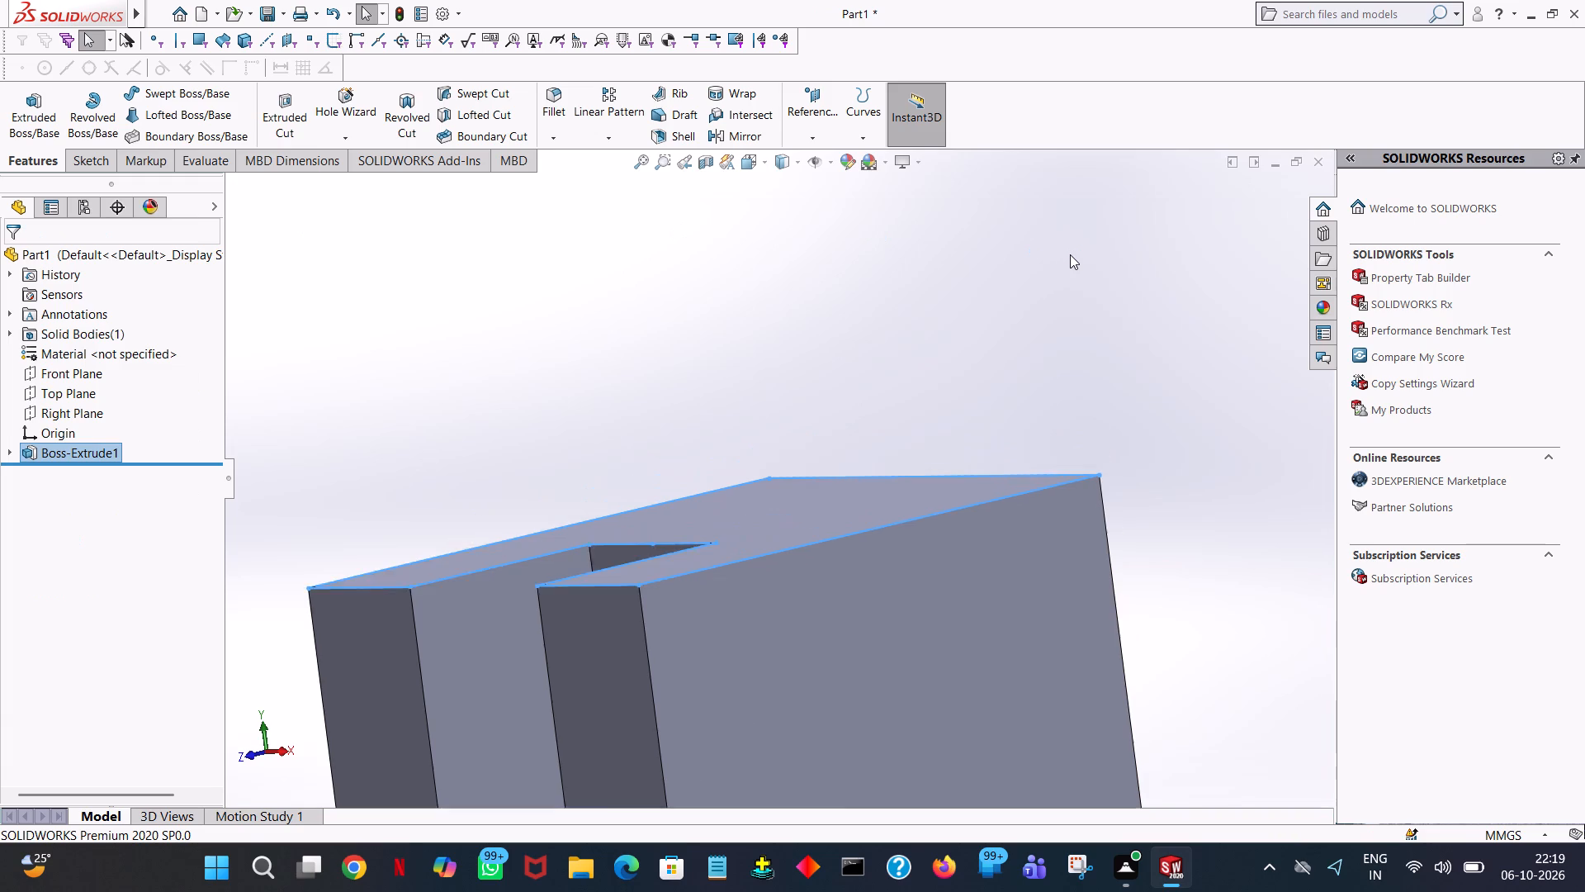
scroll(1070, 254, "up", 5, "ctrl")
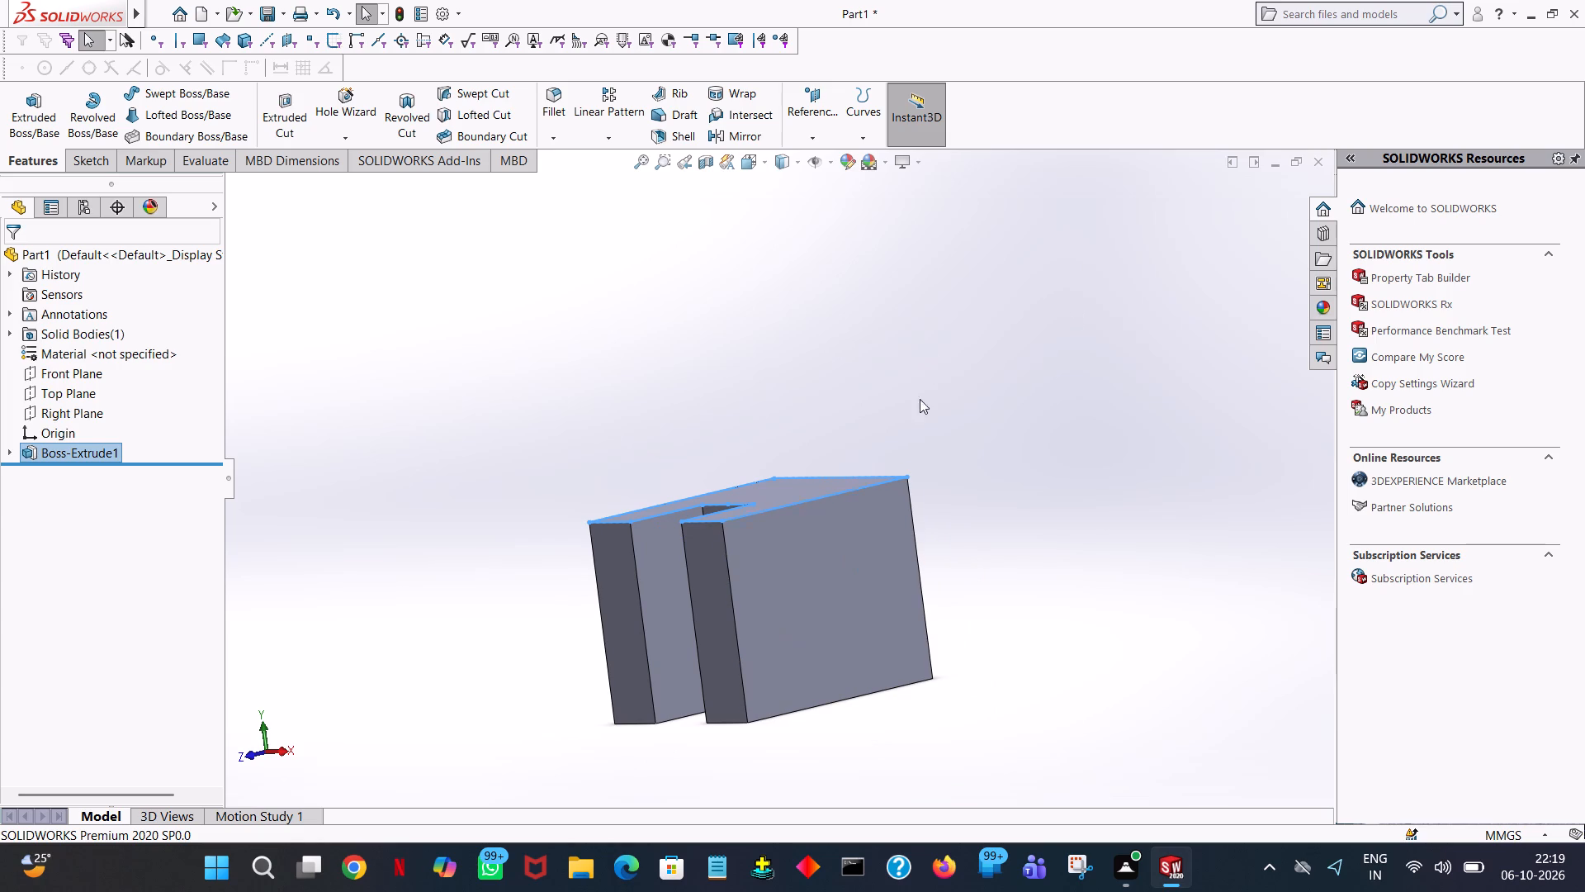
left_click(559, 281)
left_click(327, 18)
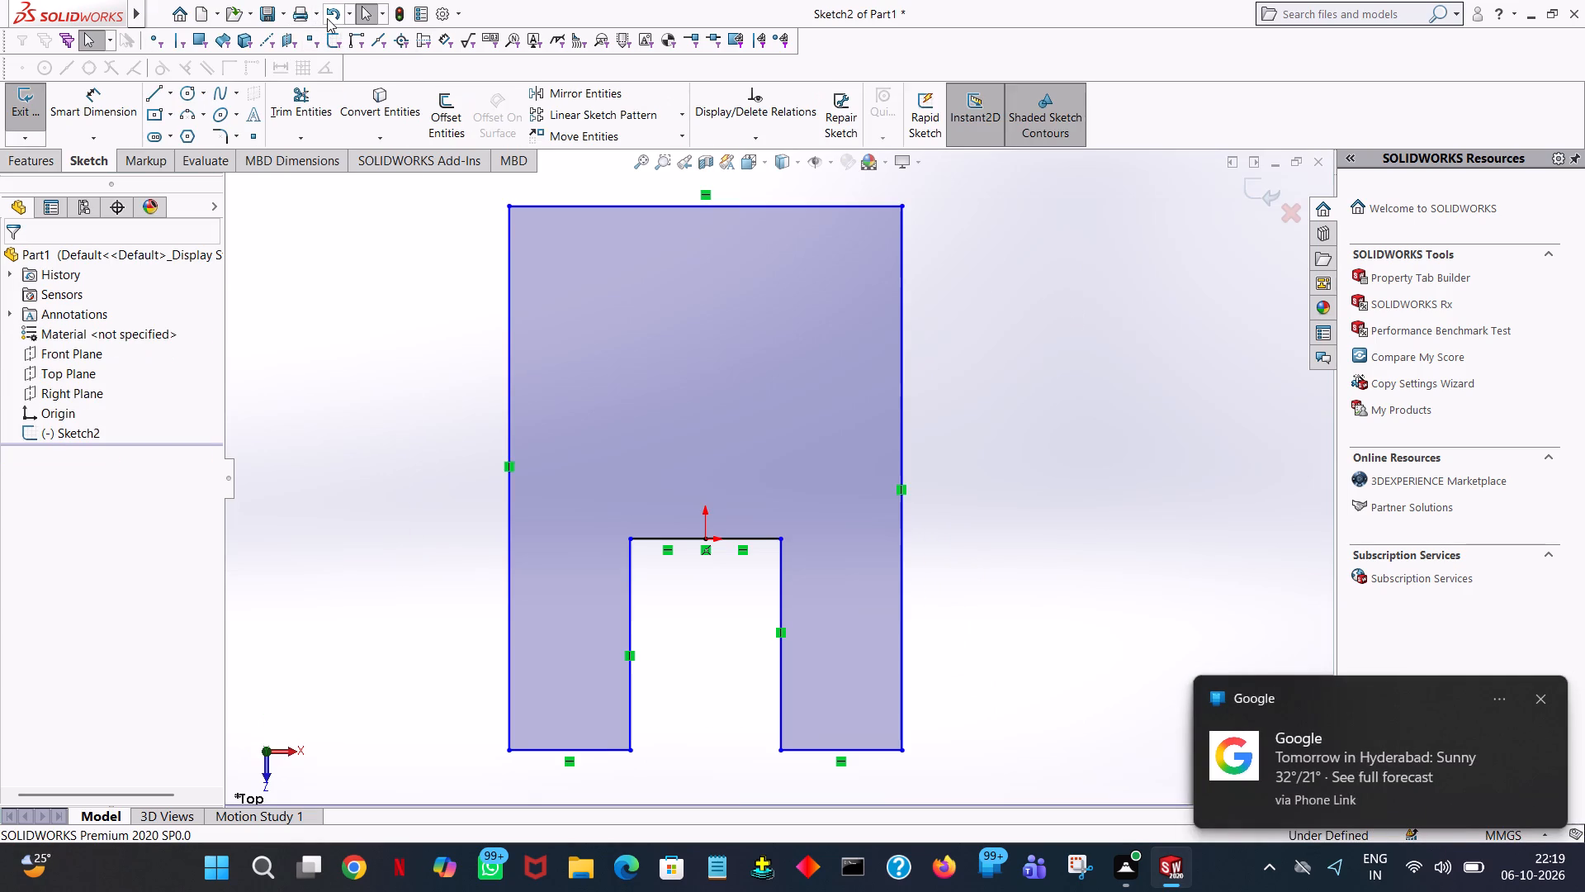
Extrude the slotted profile downward from the sketch plane with a blind depth of 56 mm.
left_click(43, 152)
left_click(50, 111)
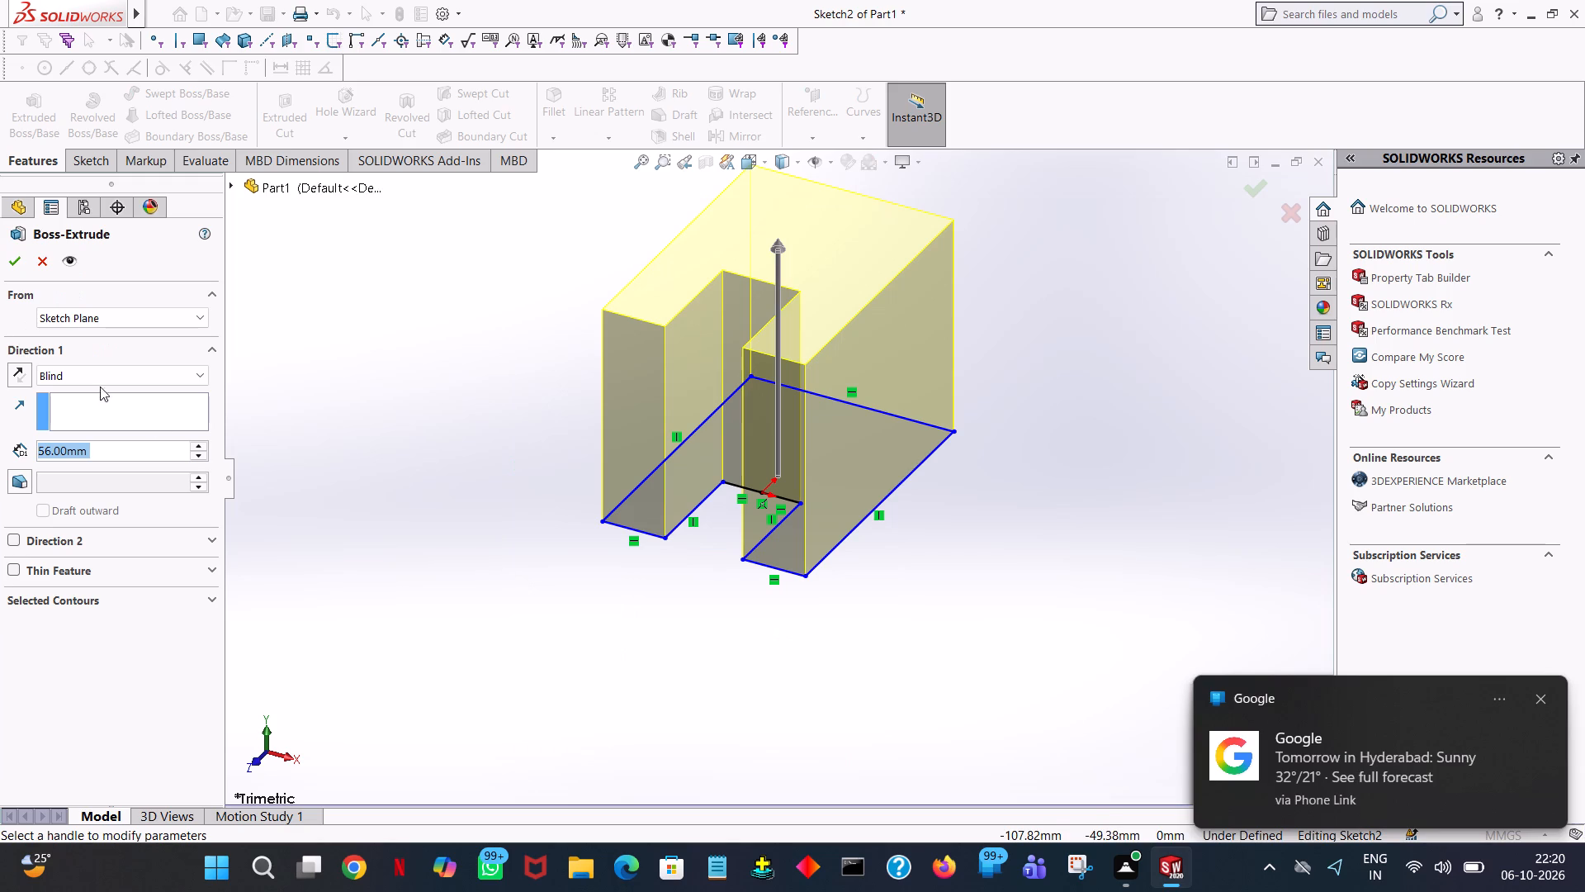
left_click(12, 375)
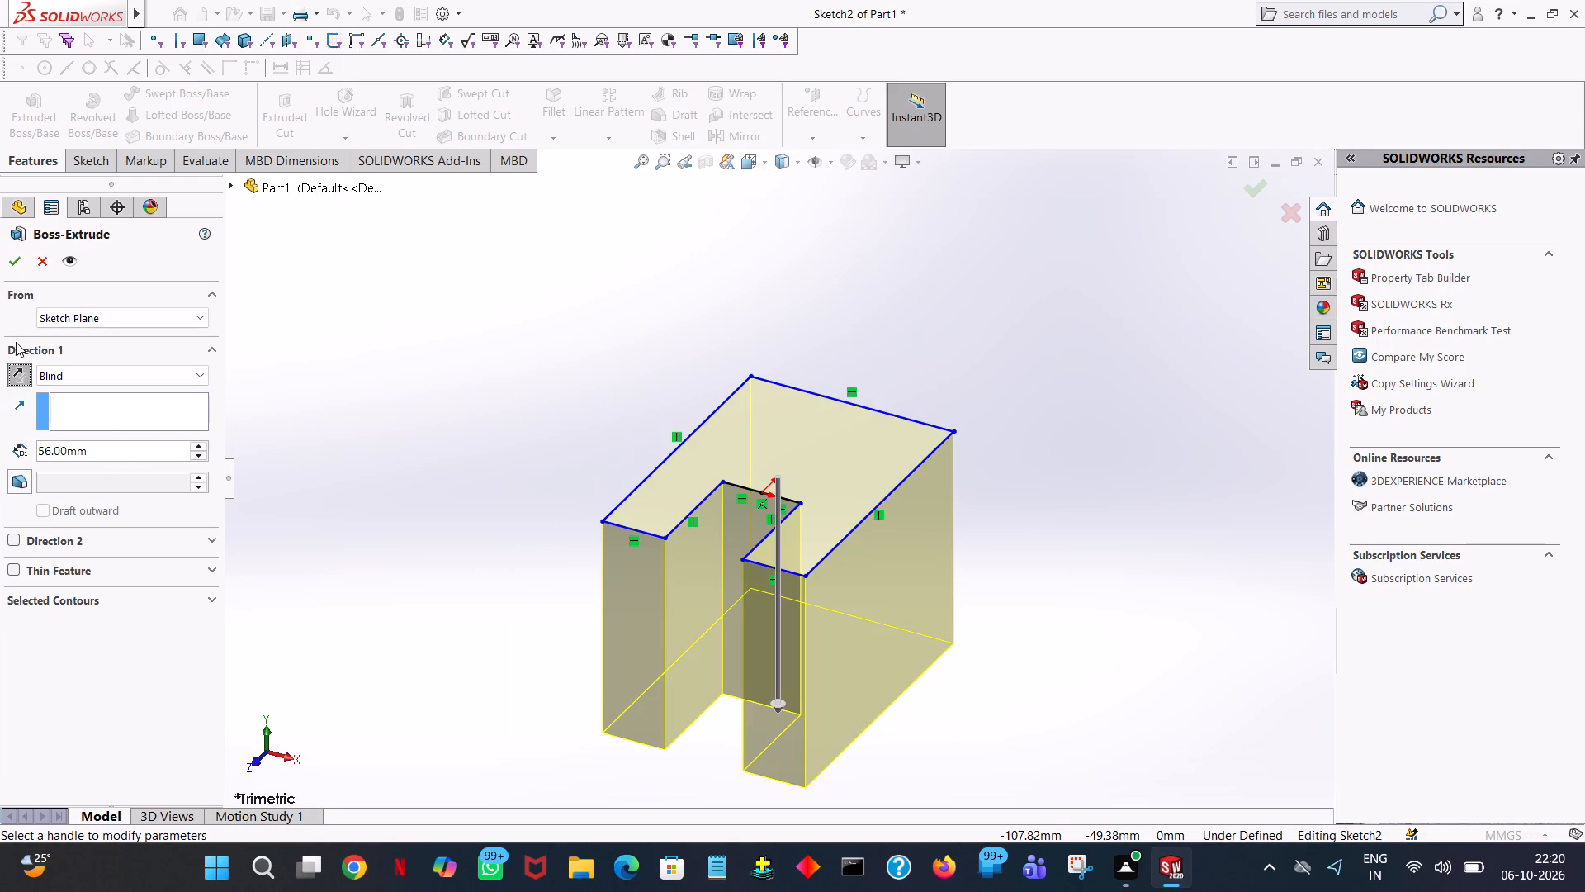
left_click(6, 266)
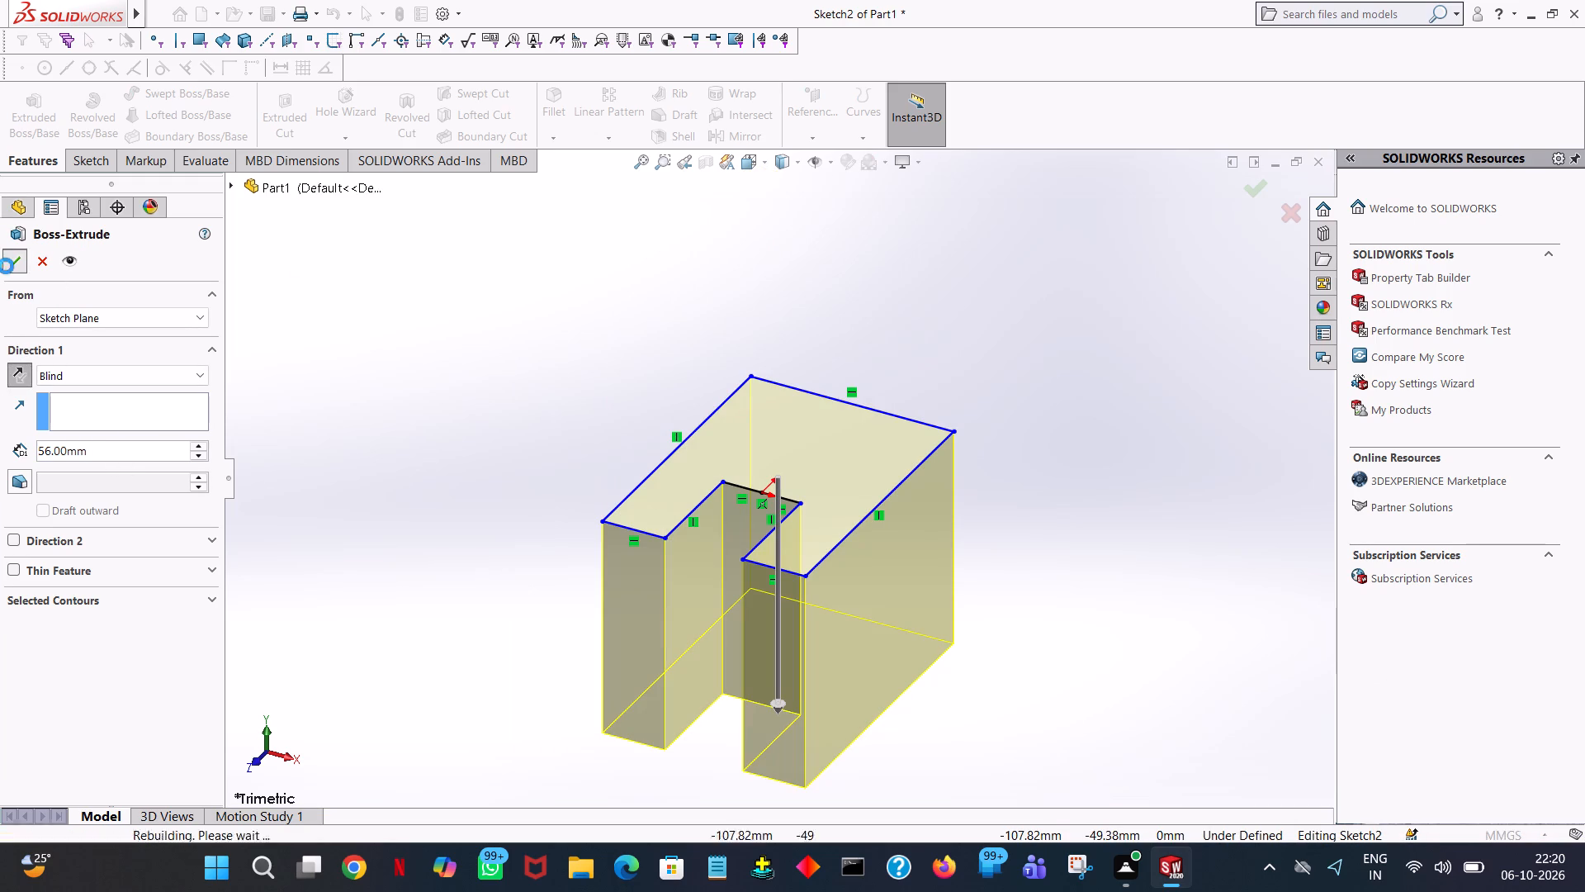
Start a new boss extrusion sketch on the inner slot face of the negative-X arm, viewed normal to the face.
left_click(552, 313)
middle_click_drag(553, 314, 503, 285)
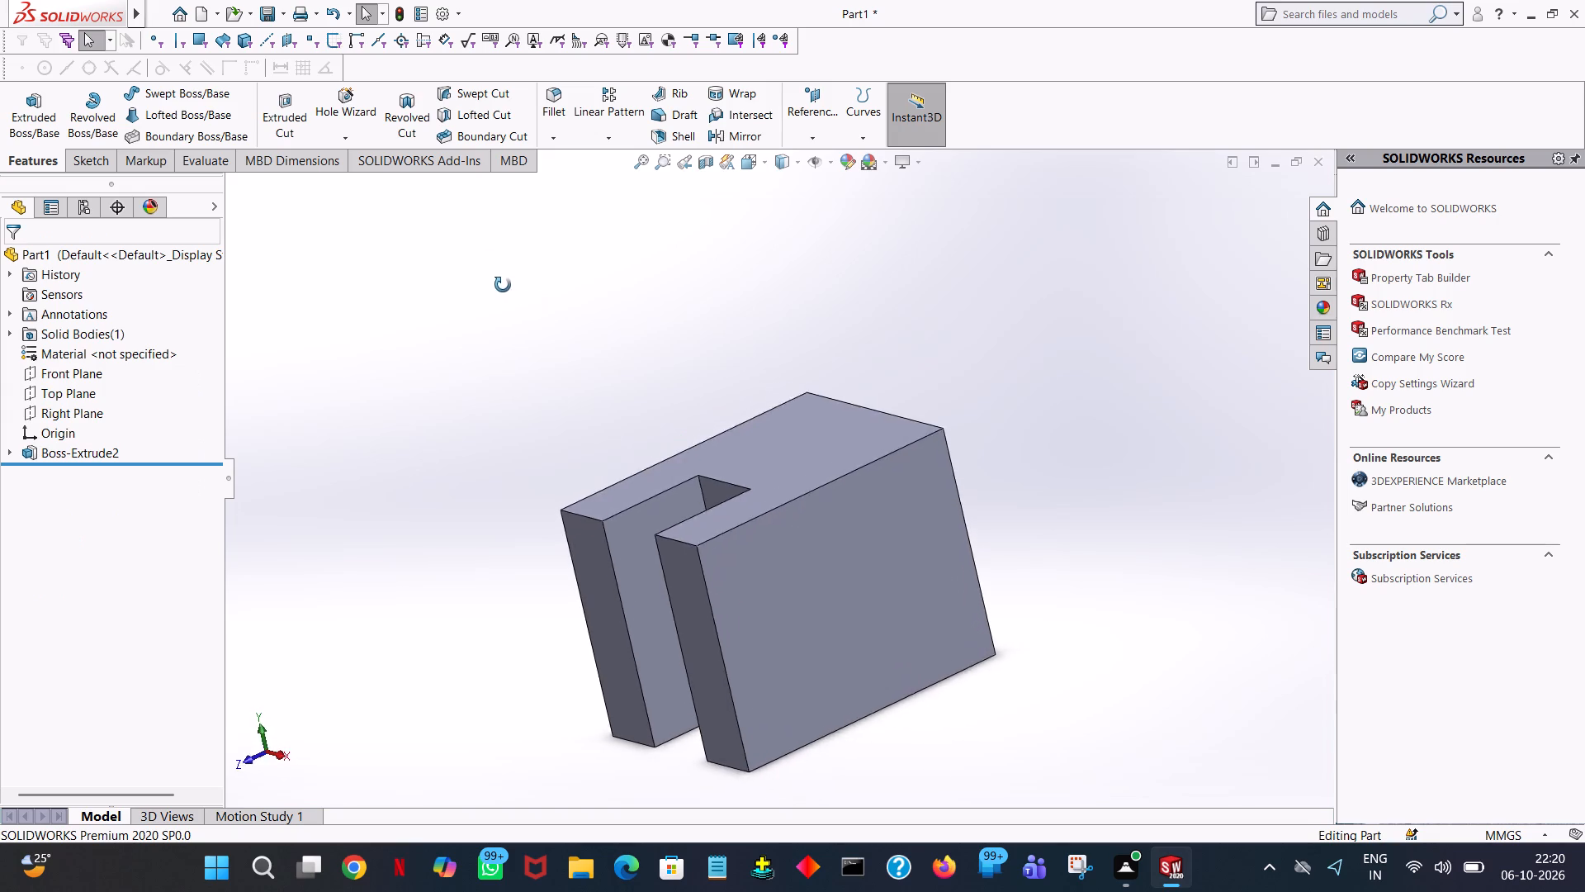
middle_click_drag(503, 285, 548, 437)
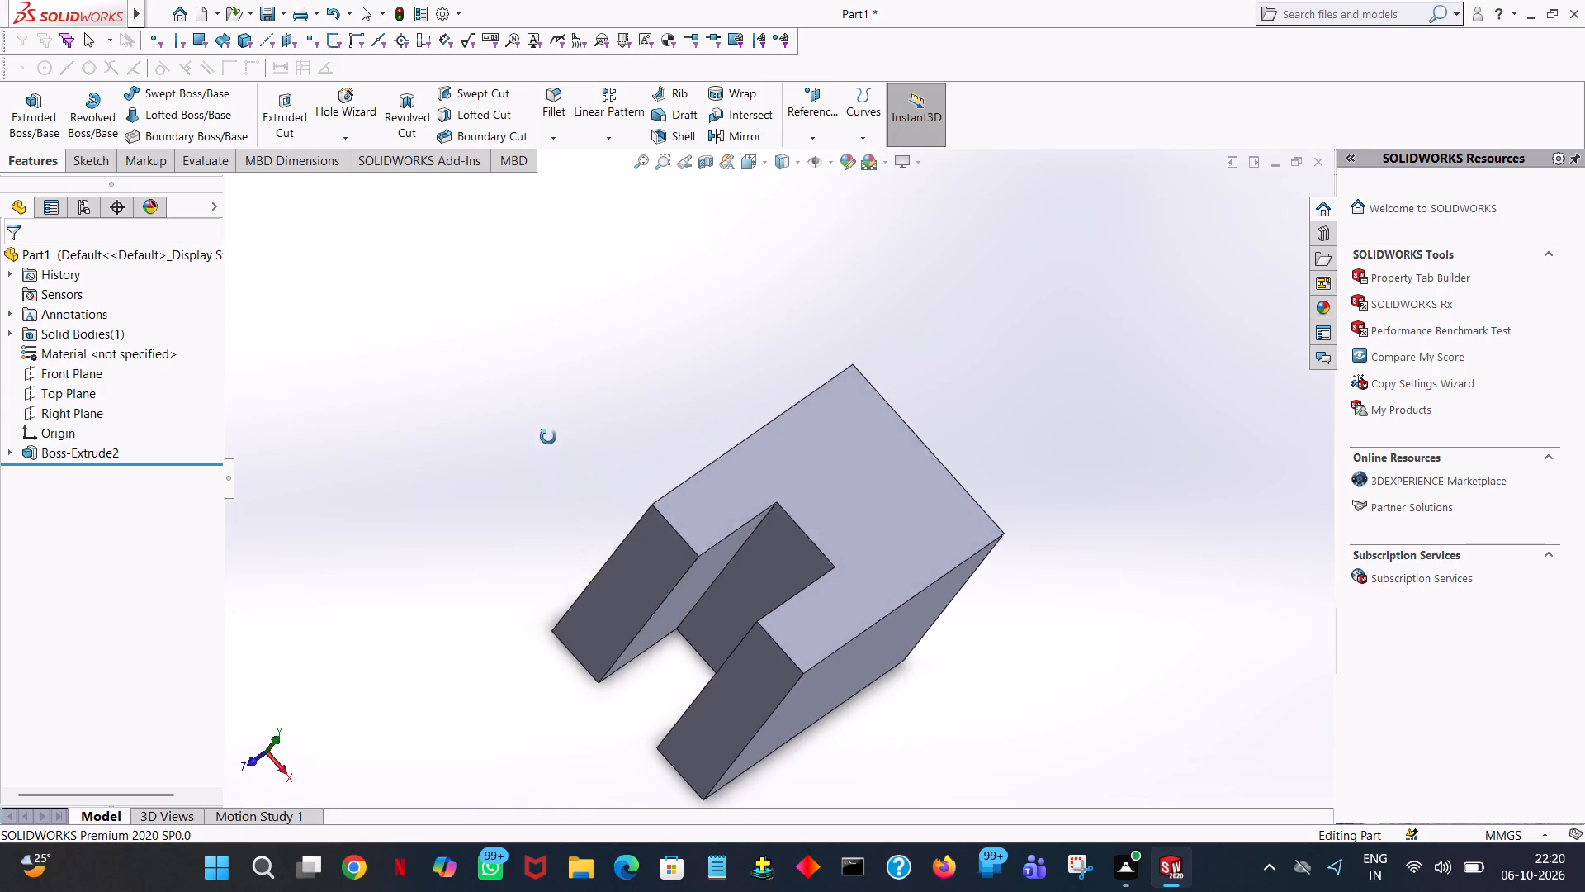
middle_click_drag(548, 437, 471, 317)
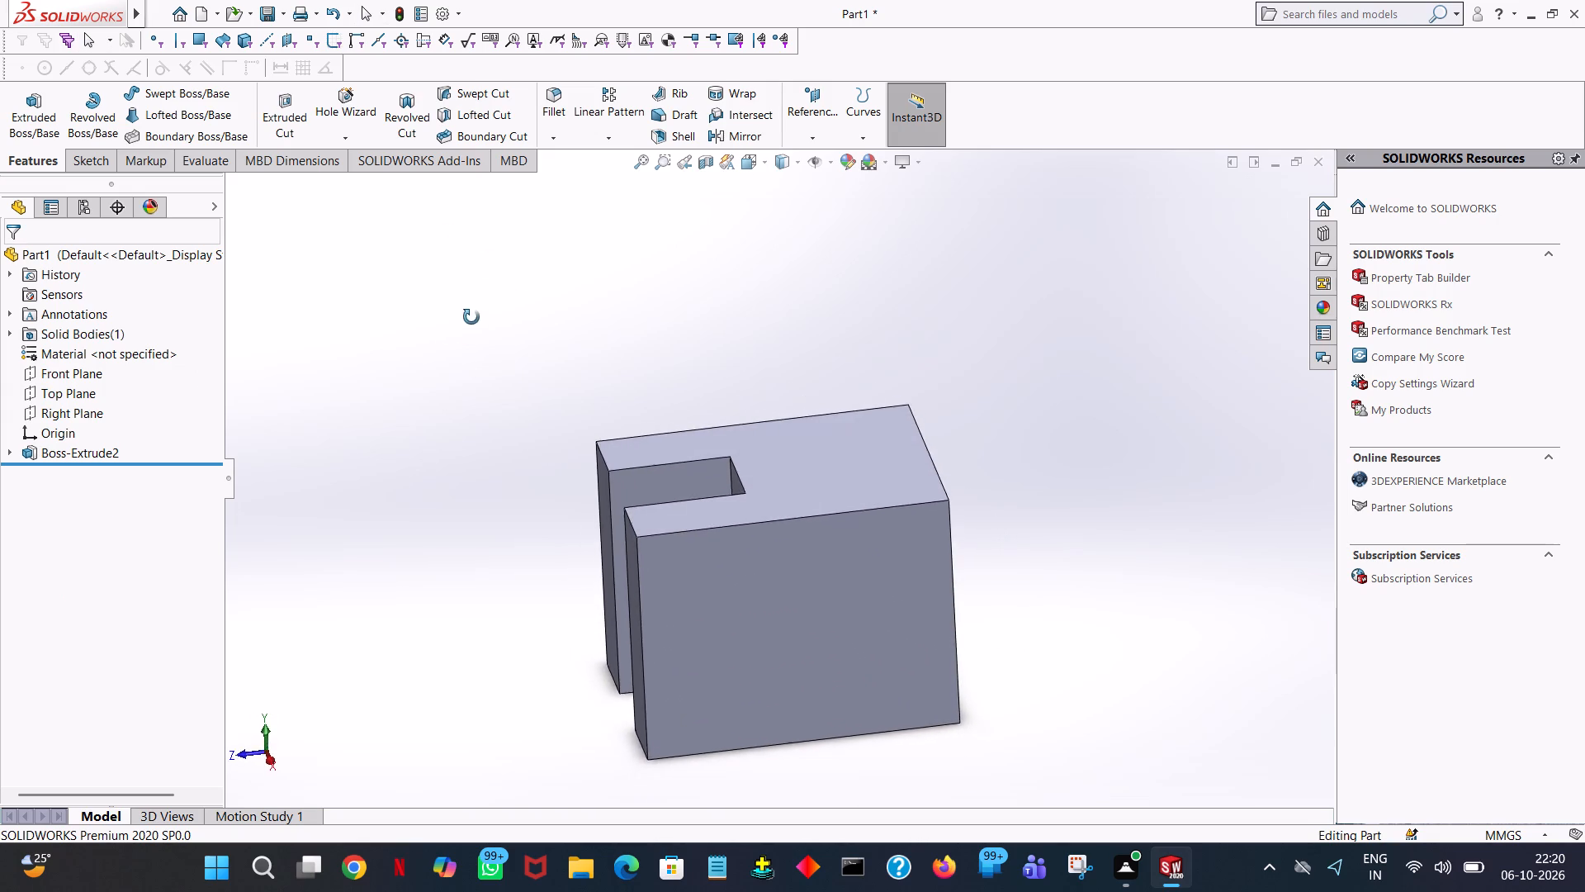
middle_click_drag(471, 317, 642, 296)
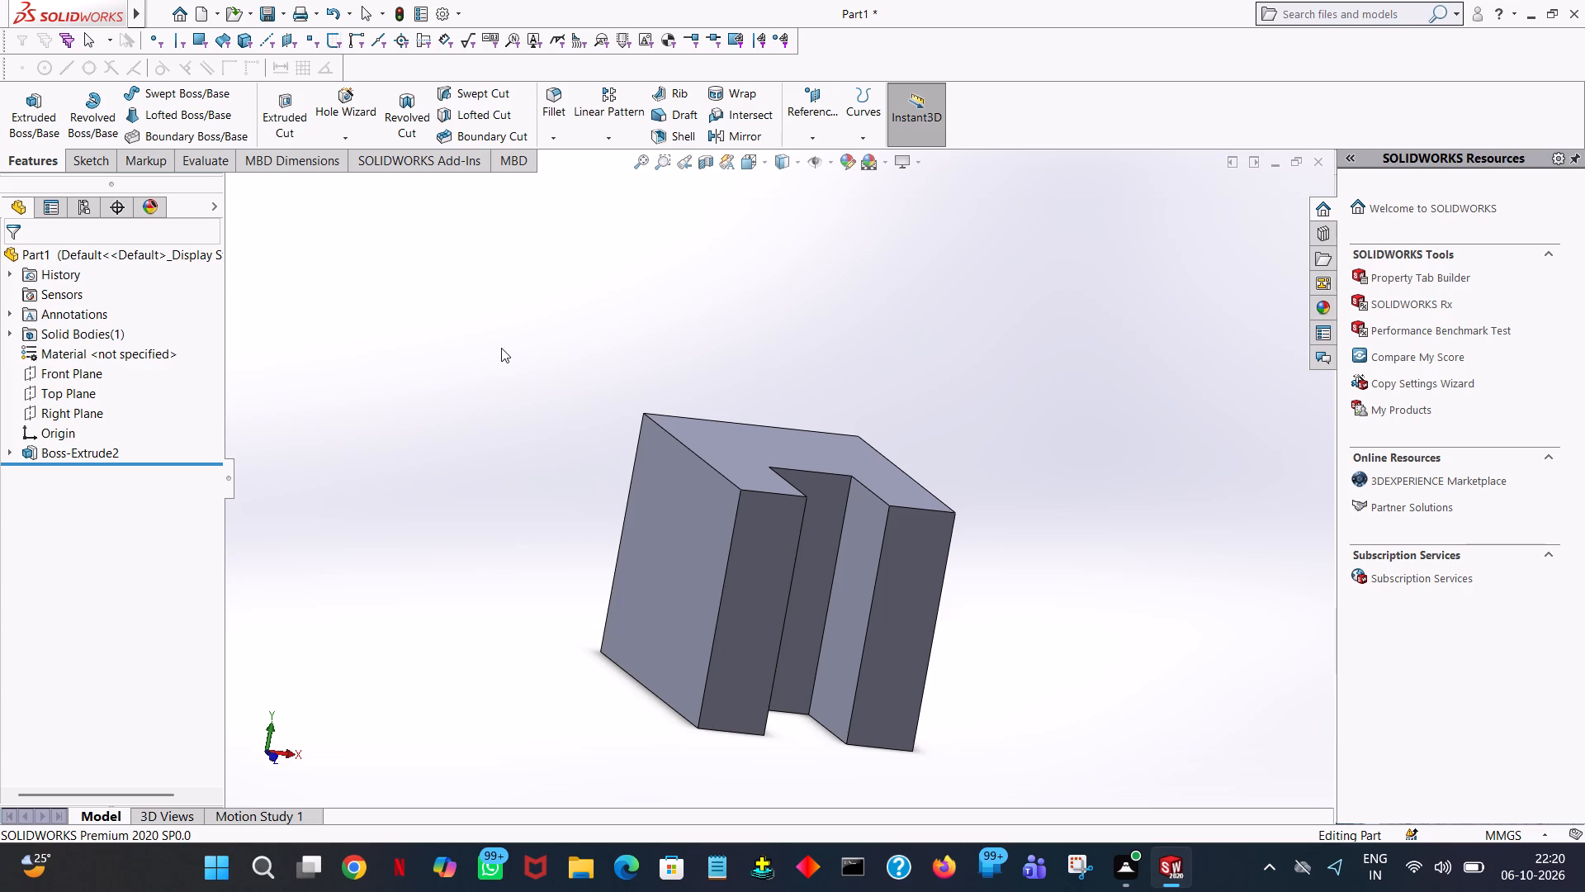
key("ctrl+7")
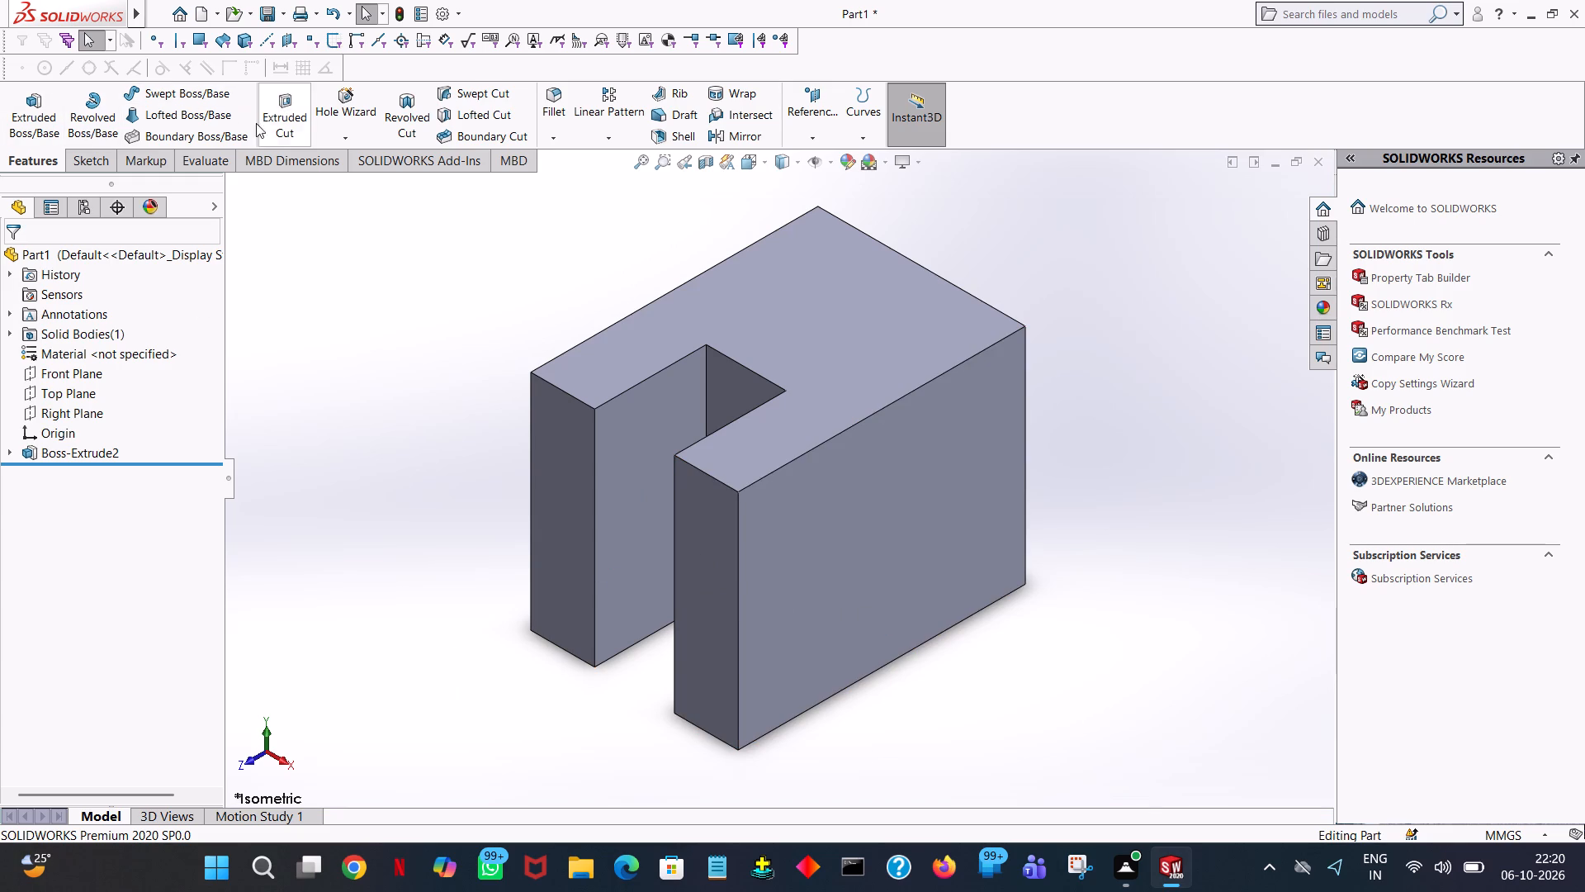
left_click(44, 113)
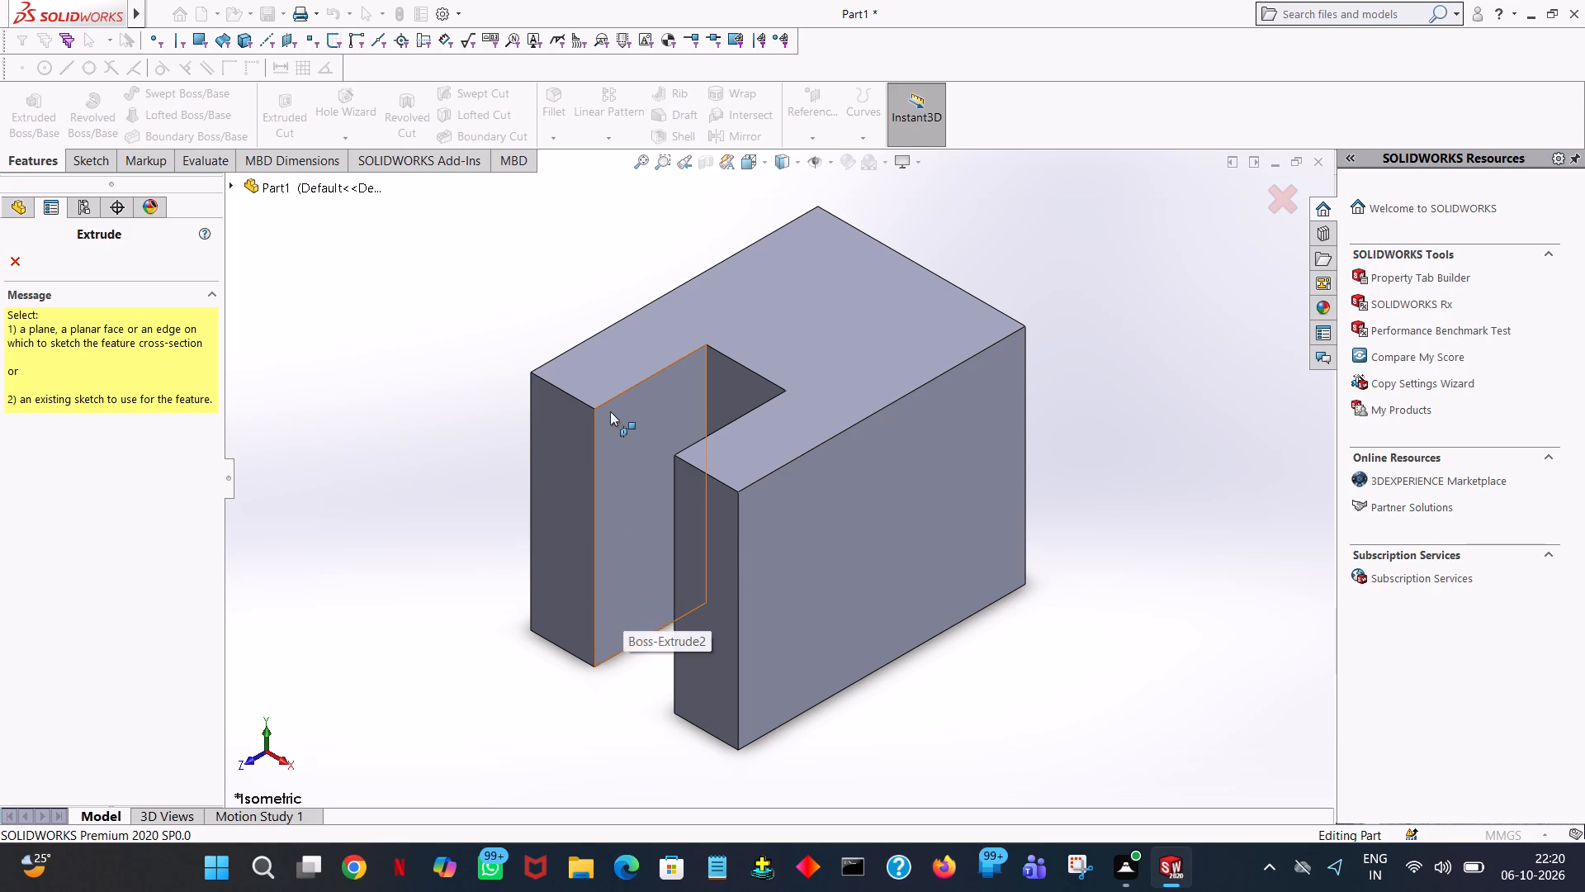
left_click(610, 411)
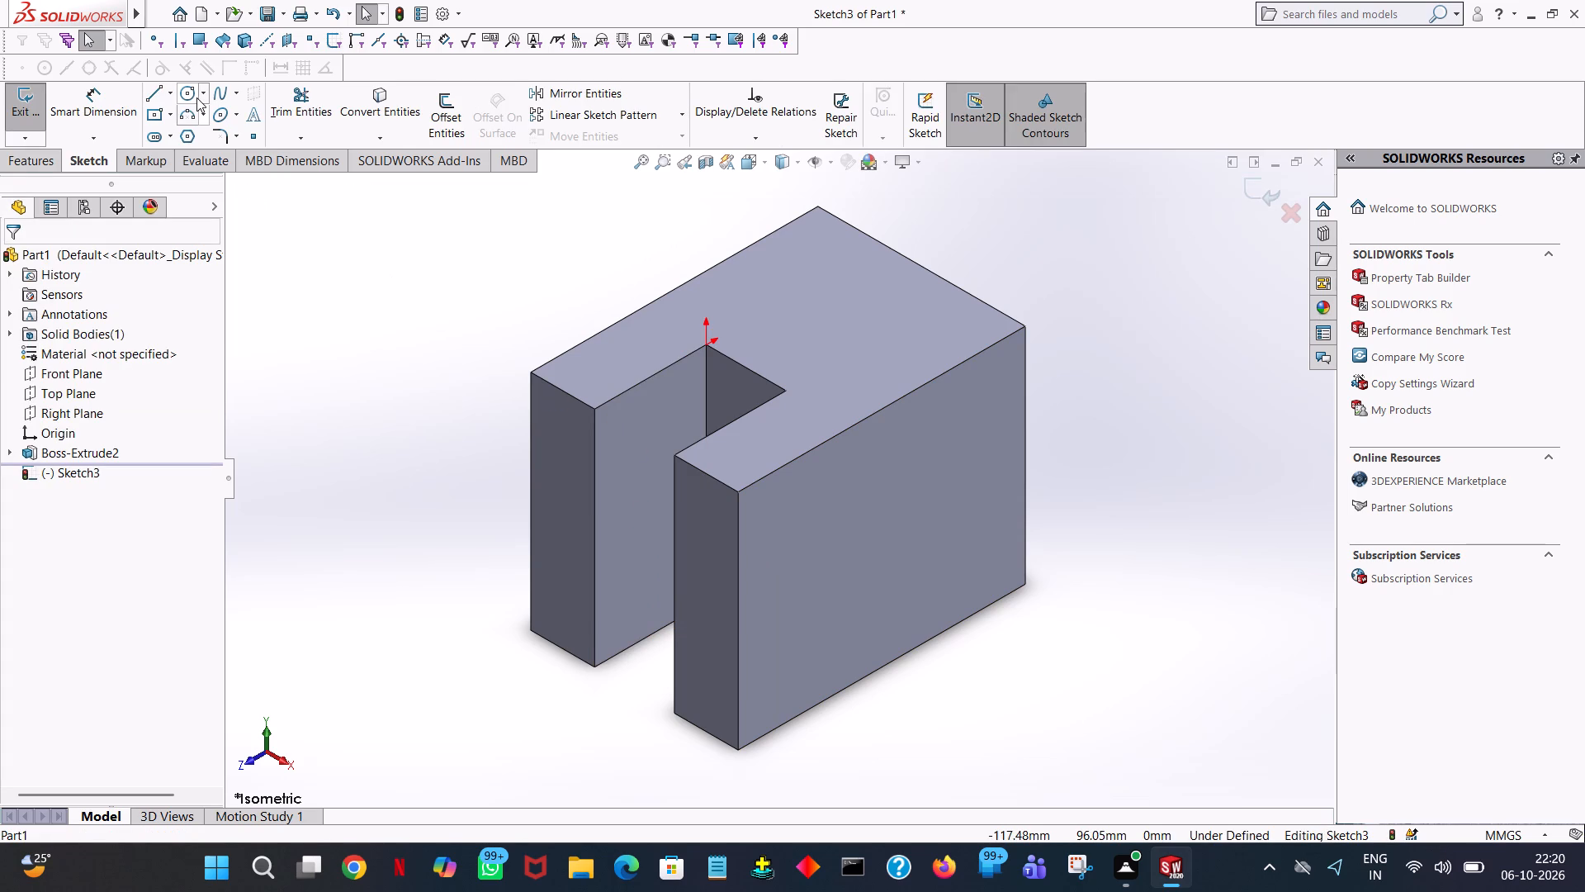
key("space")
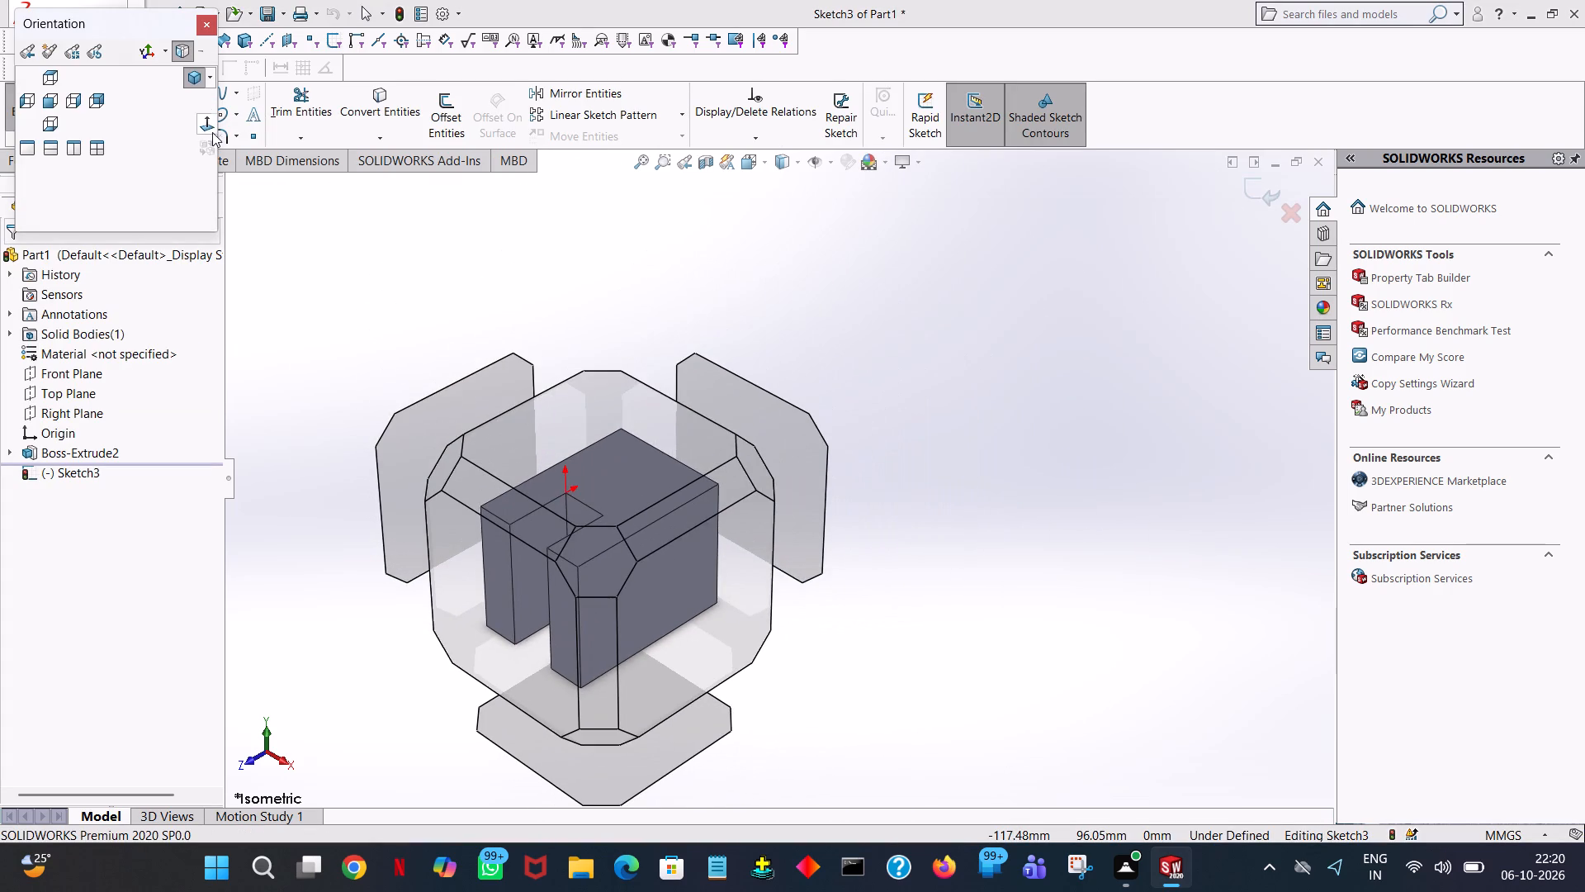
left_click(213, 134)
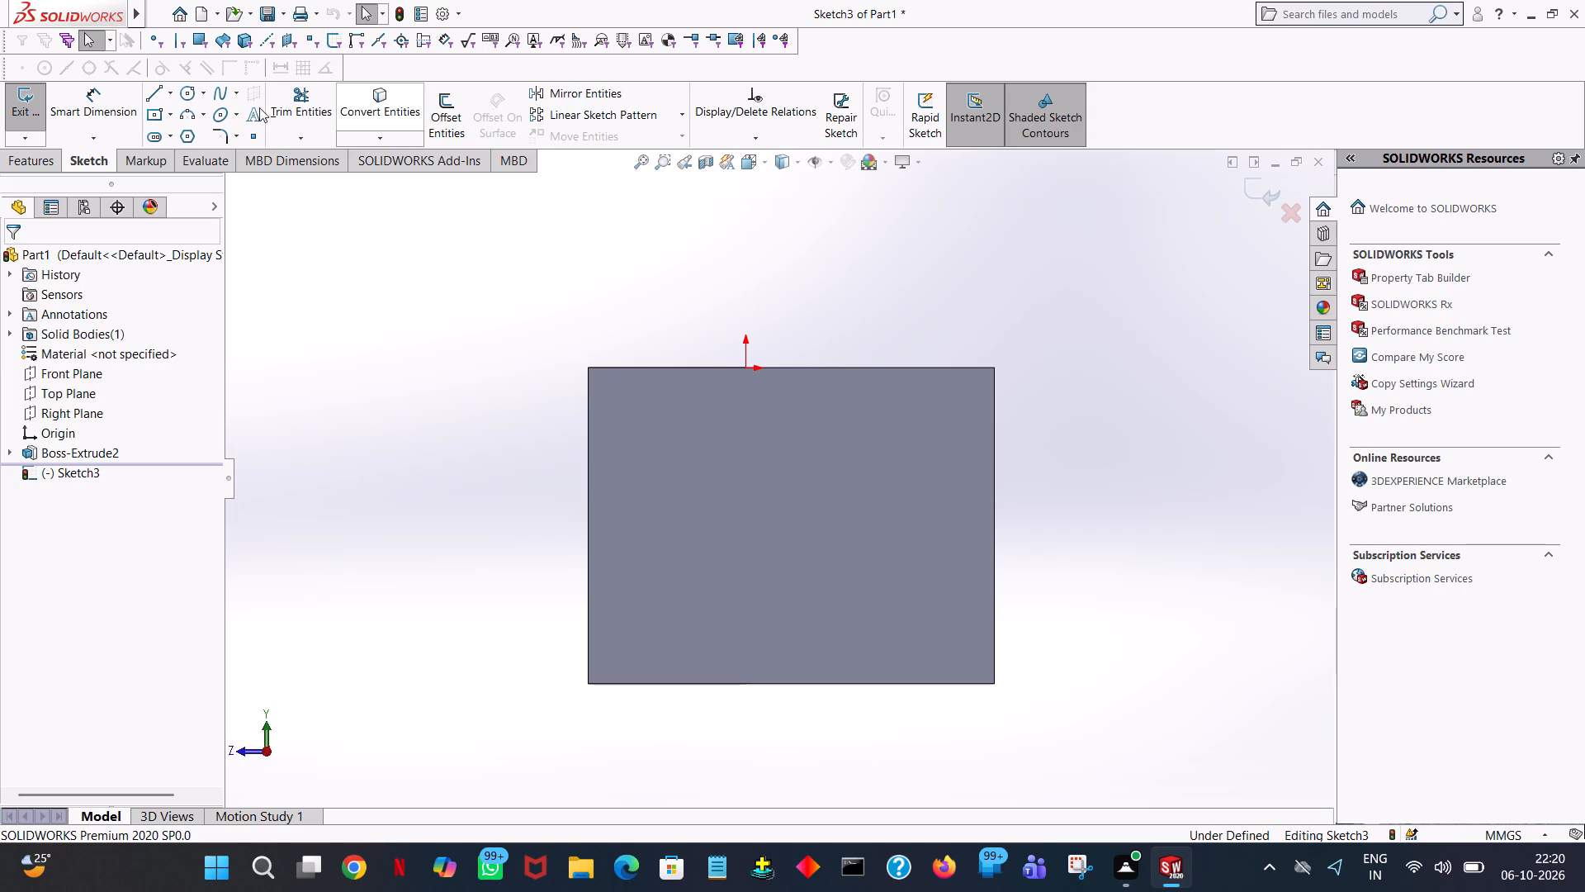
Sketch a circle of radius 56/2 mm centred on the midpoint of the arm's front vertical edge.
left_click(196, 93)
middle_click(458, 216)
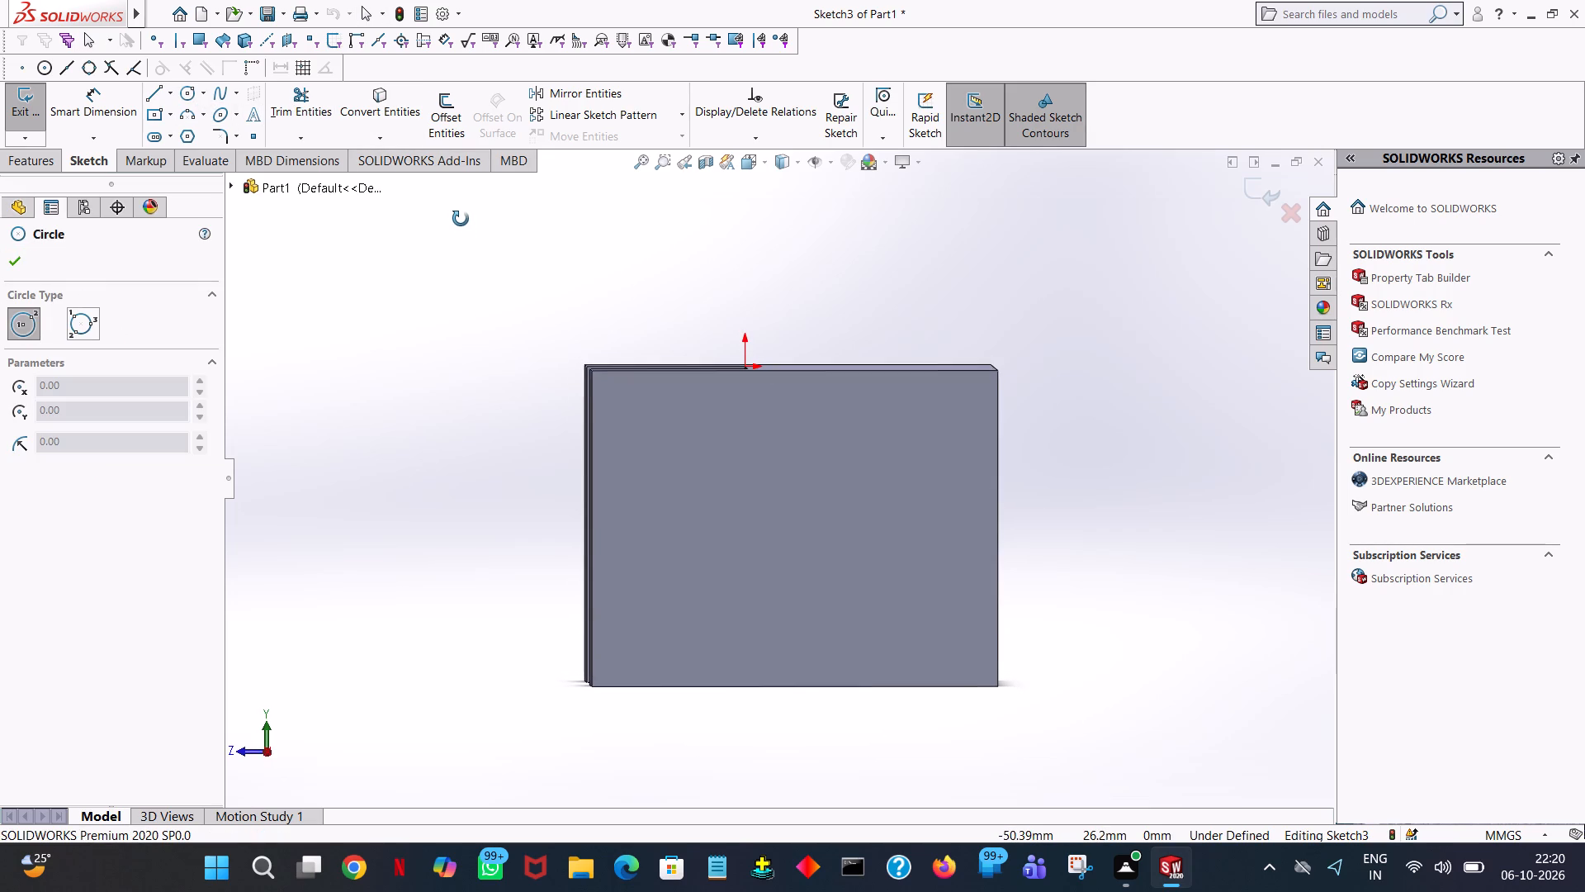
key("space")
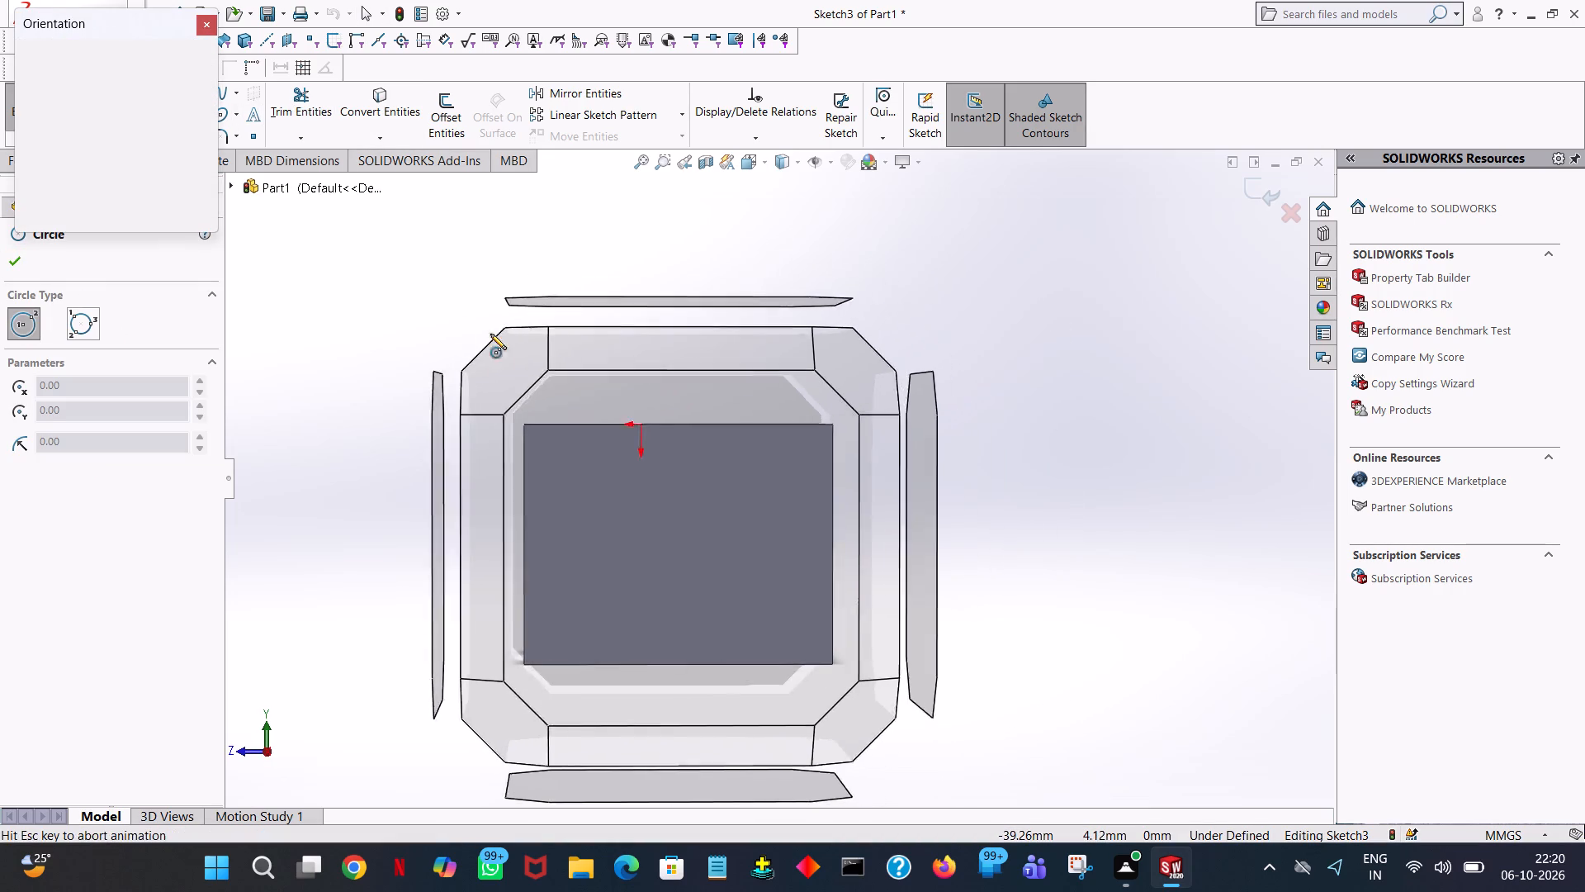
left_click(202, 123)
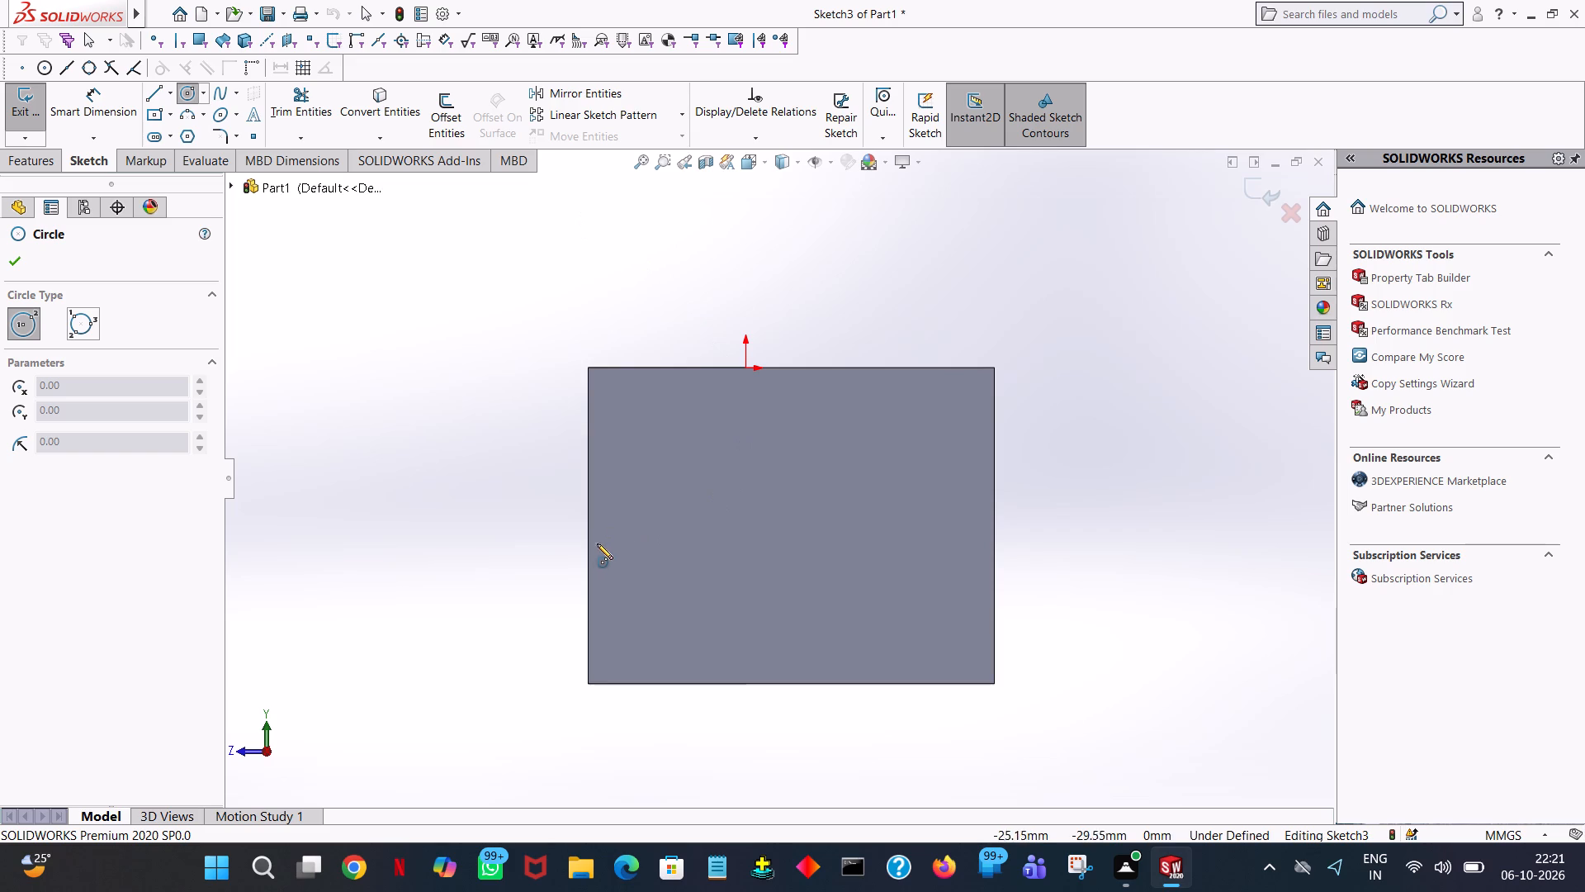
left_click(589, 527)
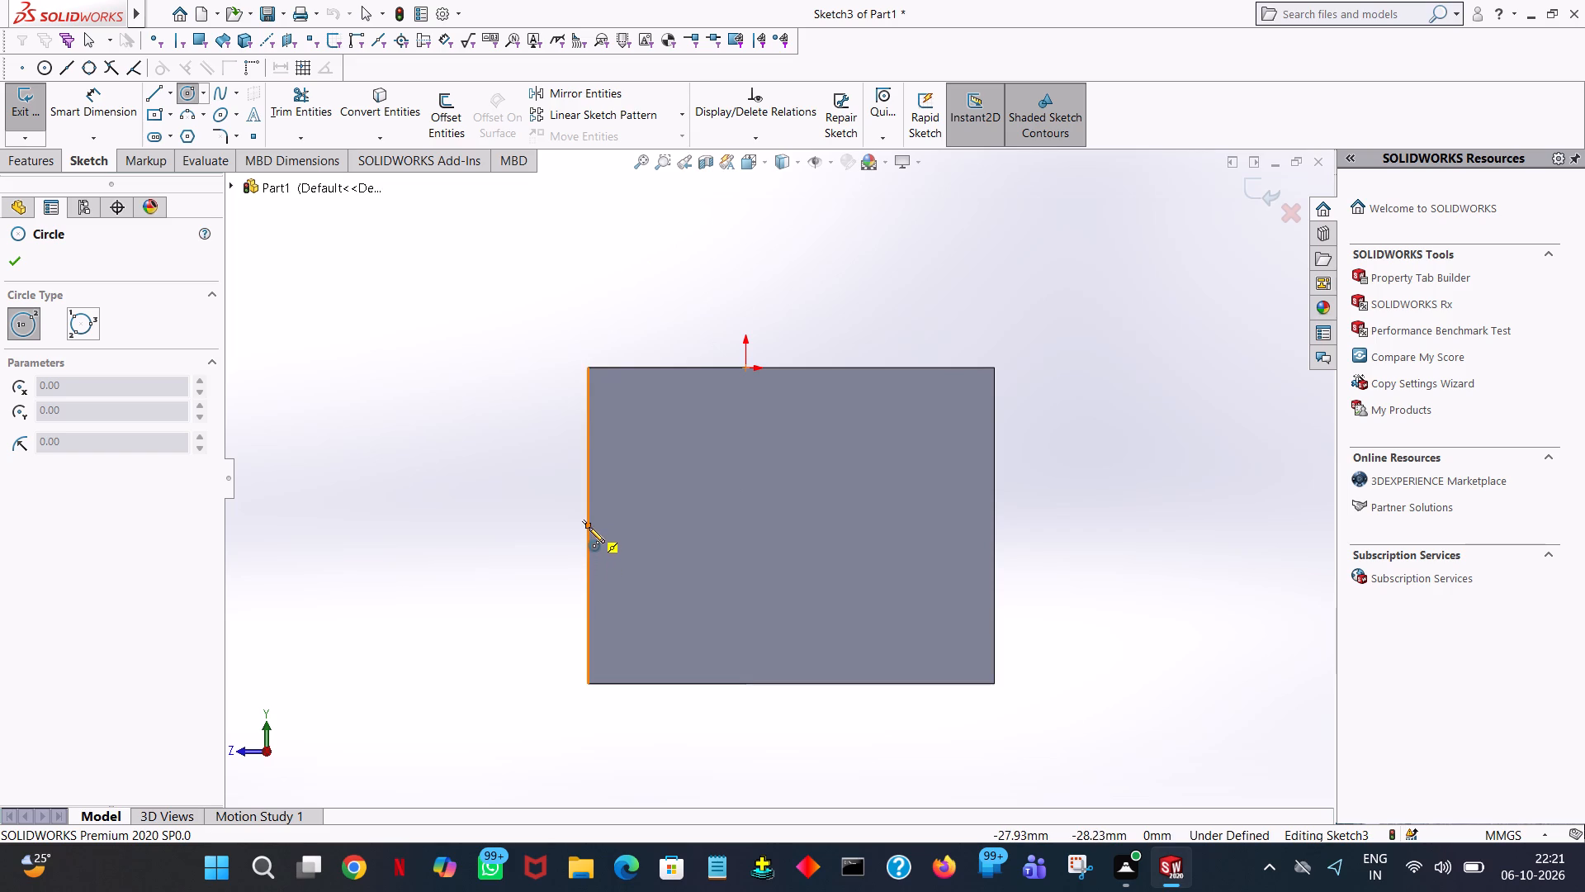
left_click(589, 369)
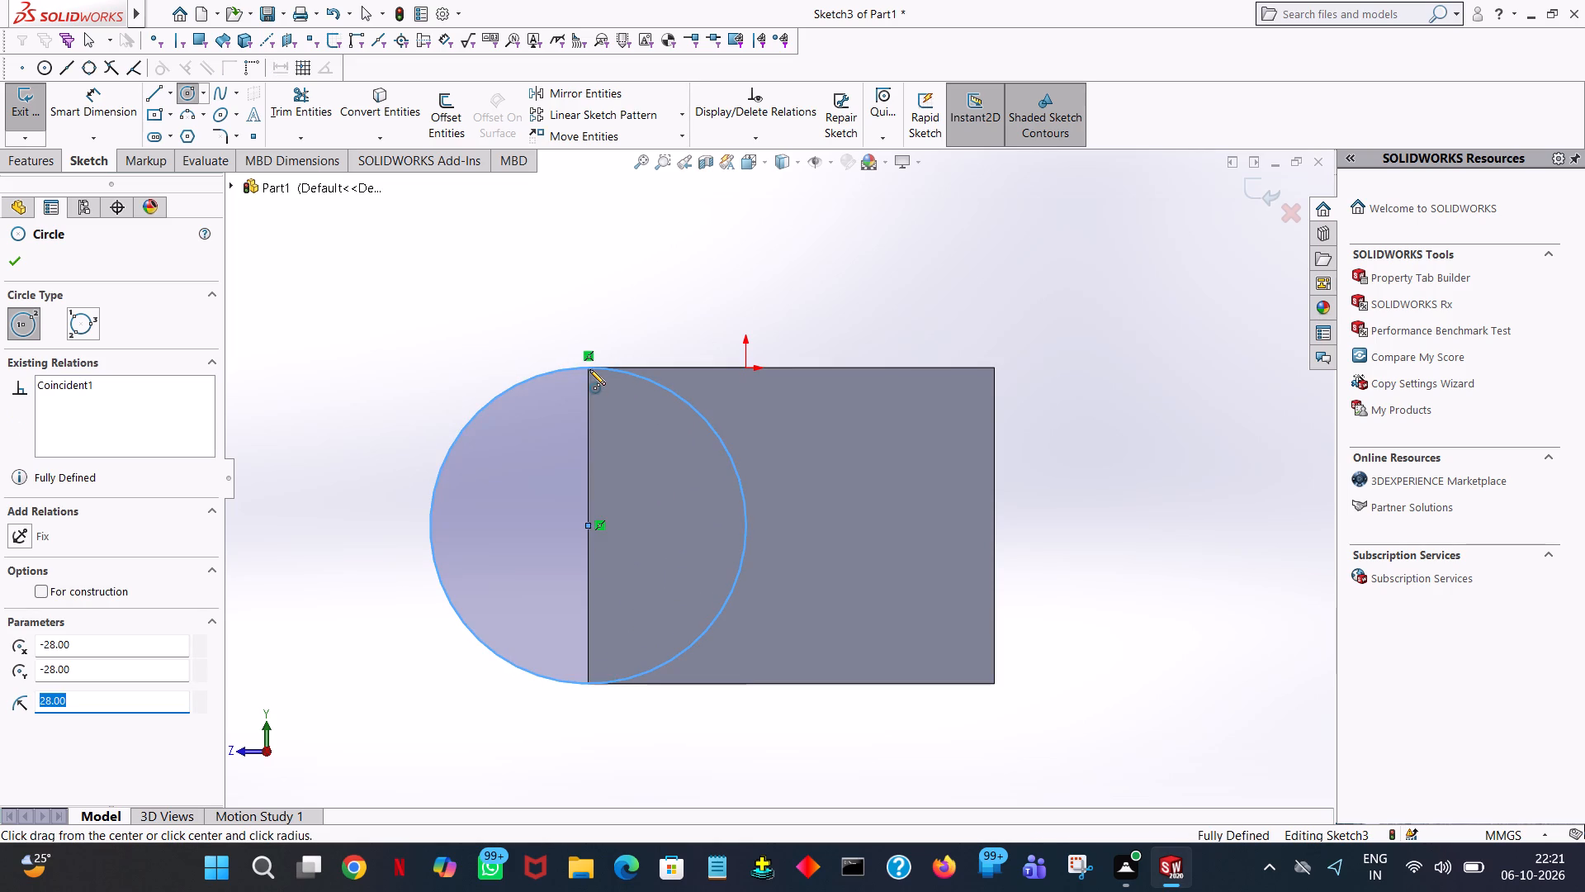
type("56/2")
key("Return")
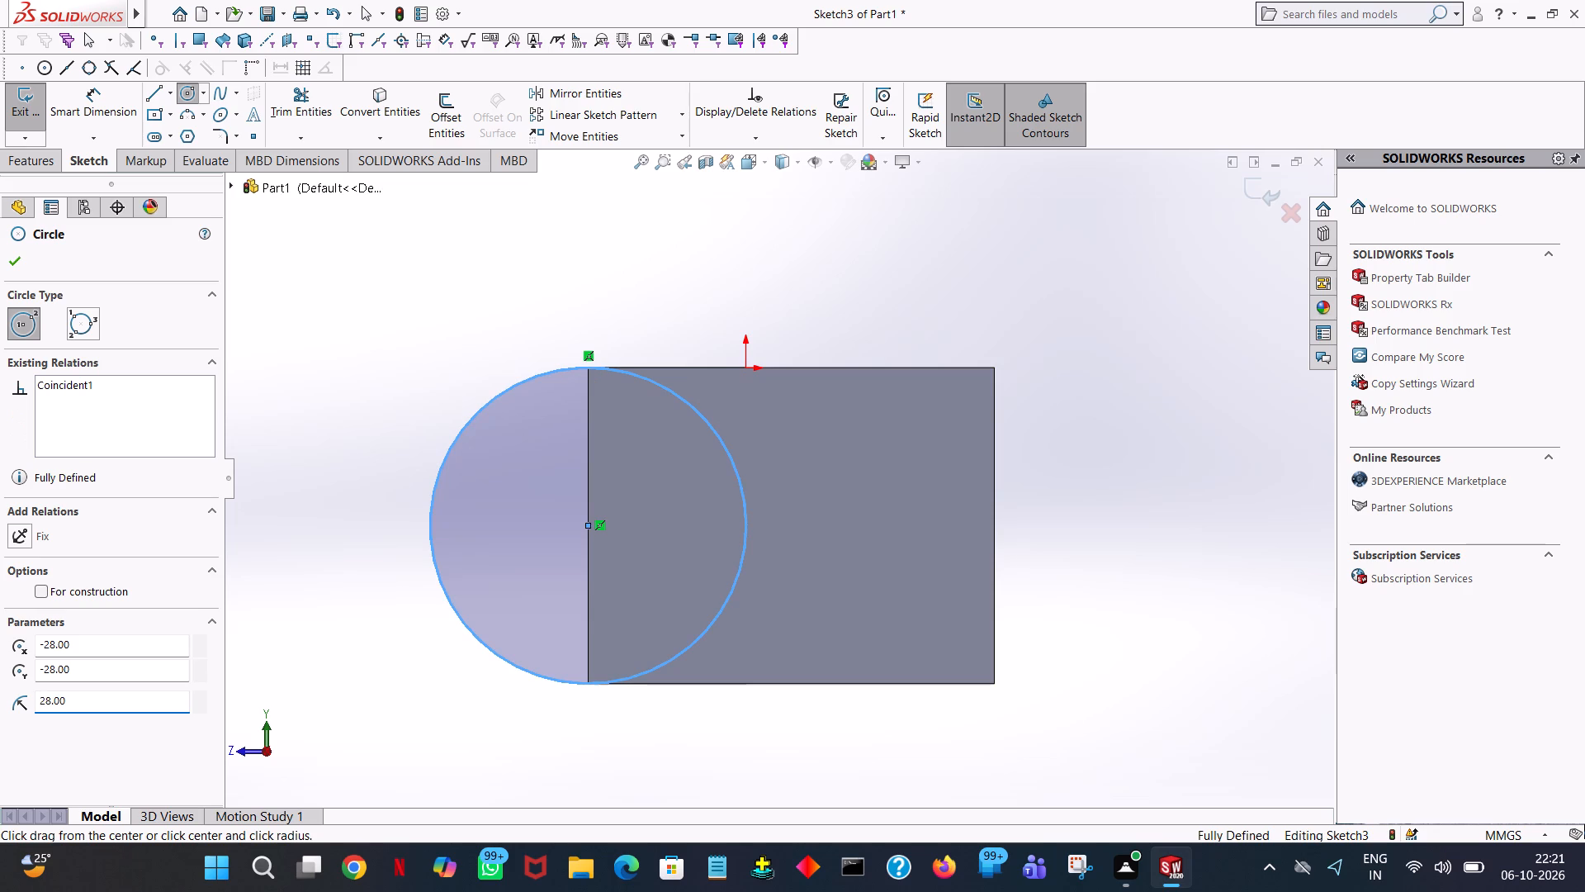
left_click(14, 252)
Extrude the circle 24 mm blind outward in the reversed direction to form the hub on the negative-X arm.
middle_click_drag(284, 288, 334, 317)
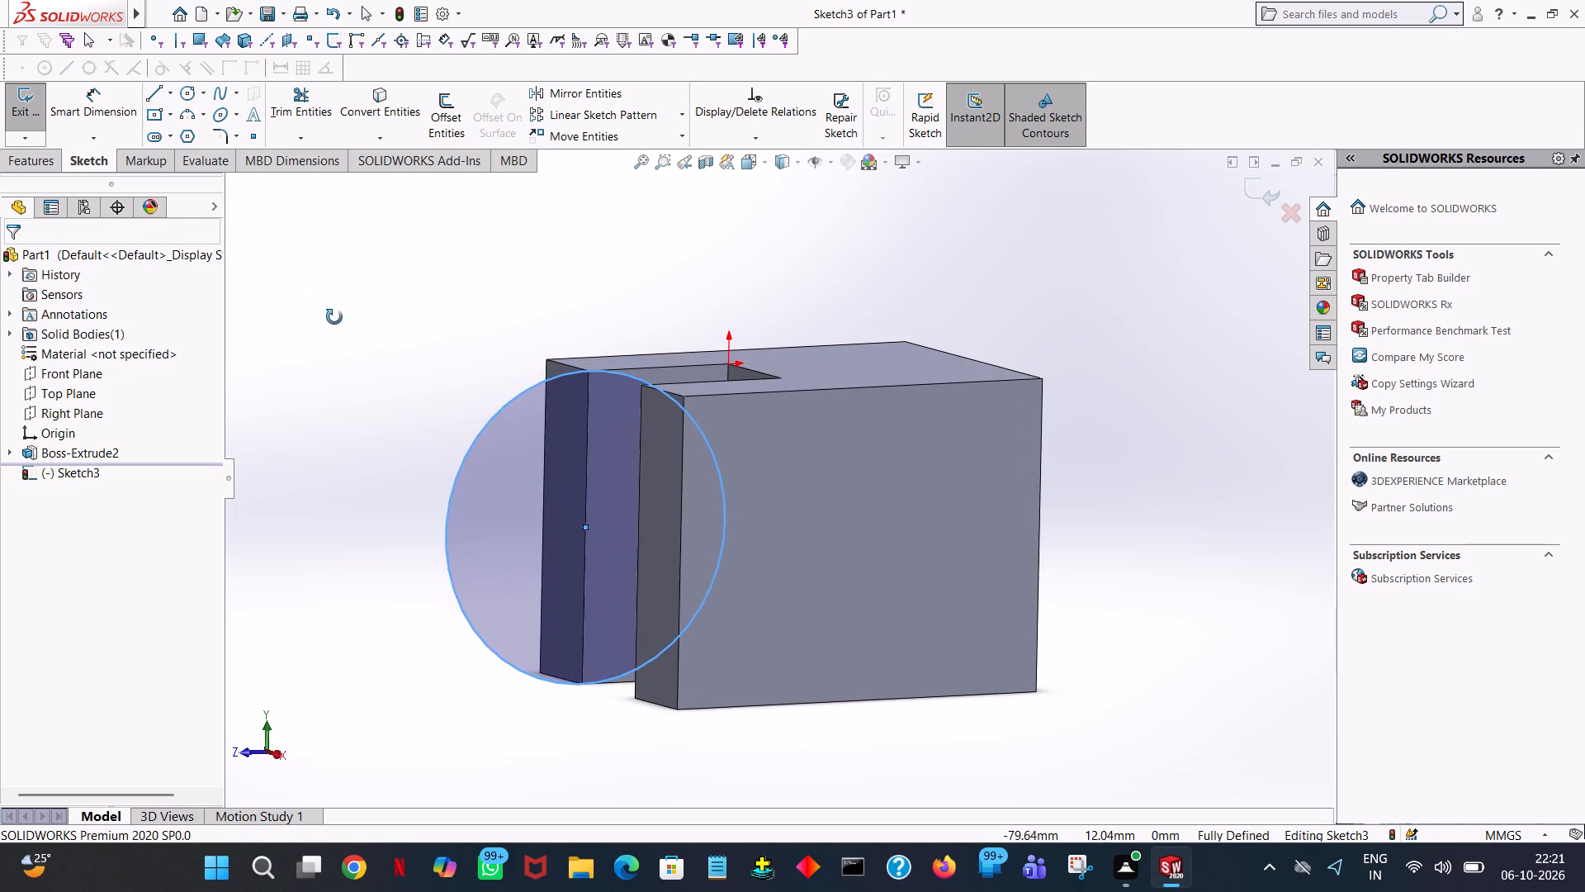
middle_click_drag(334, 317, 356, 327)
left_click(31, 165)
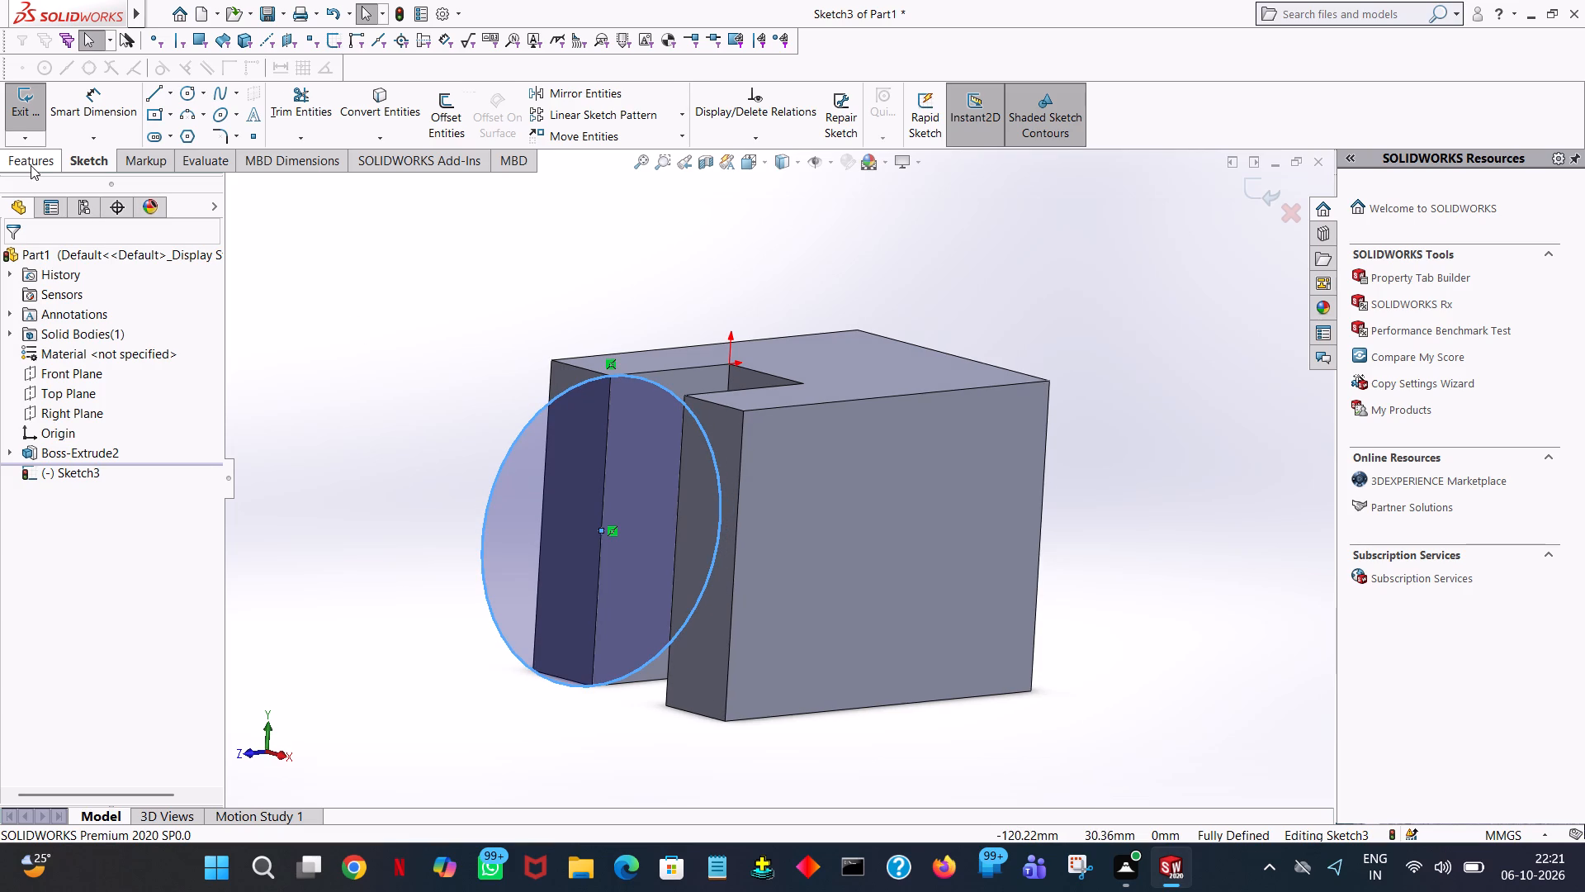
left_click(39, 130)
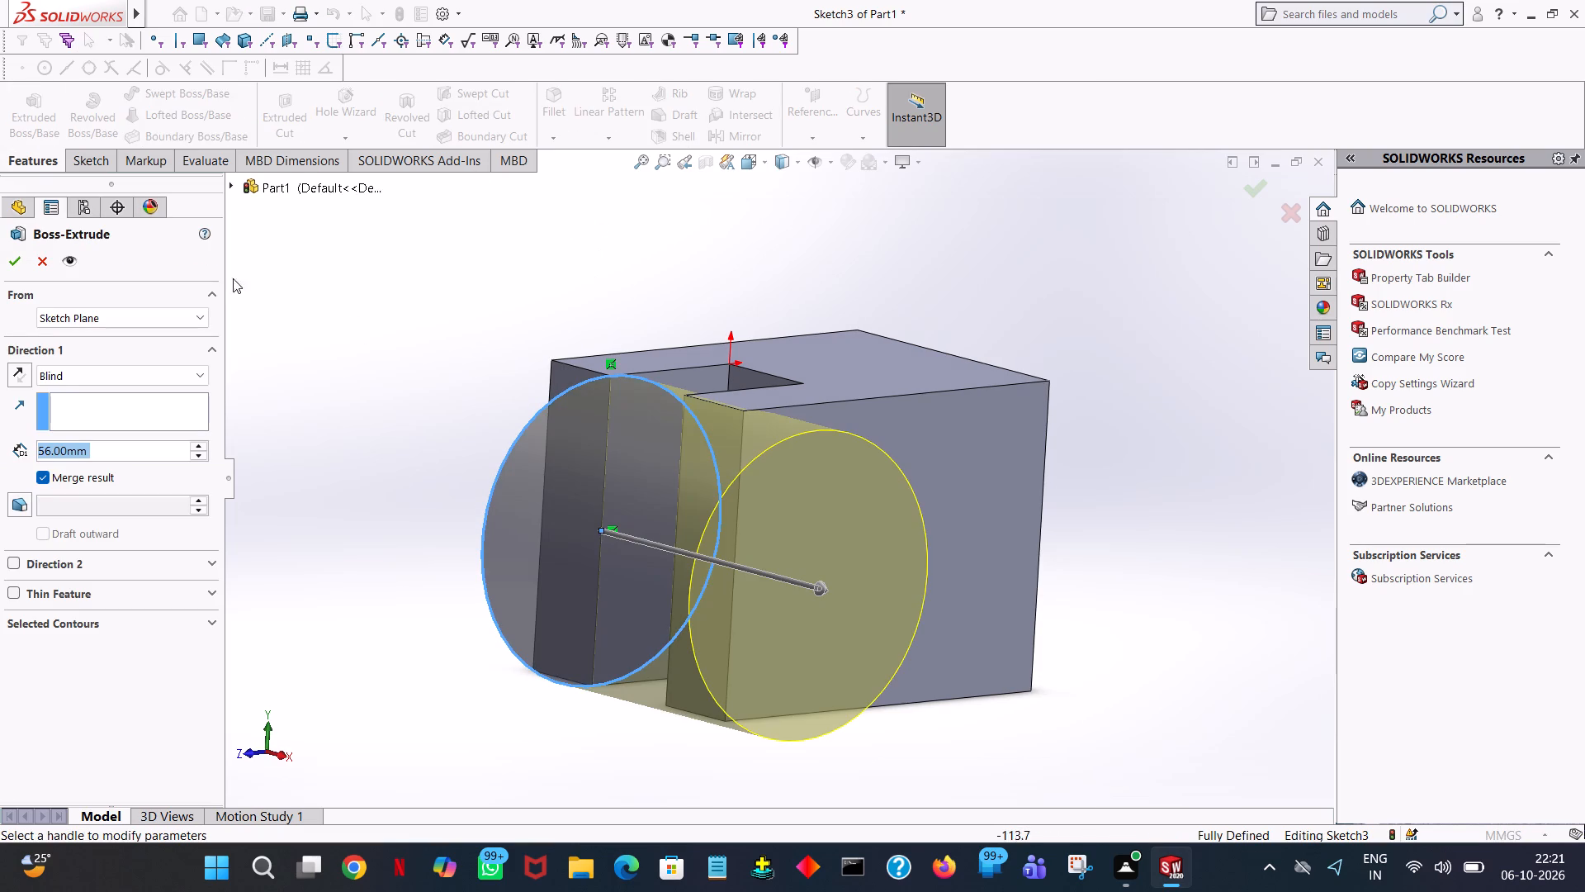
left_click(20, 373)
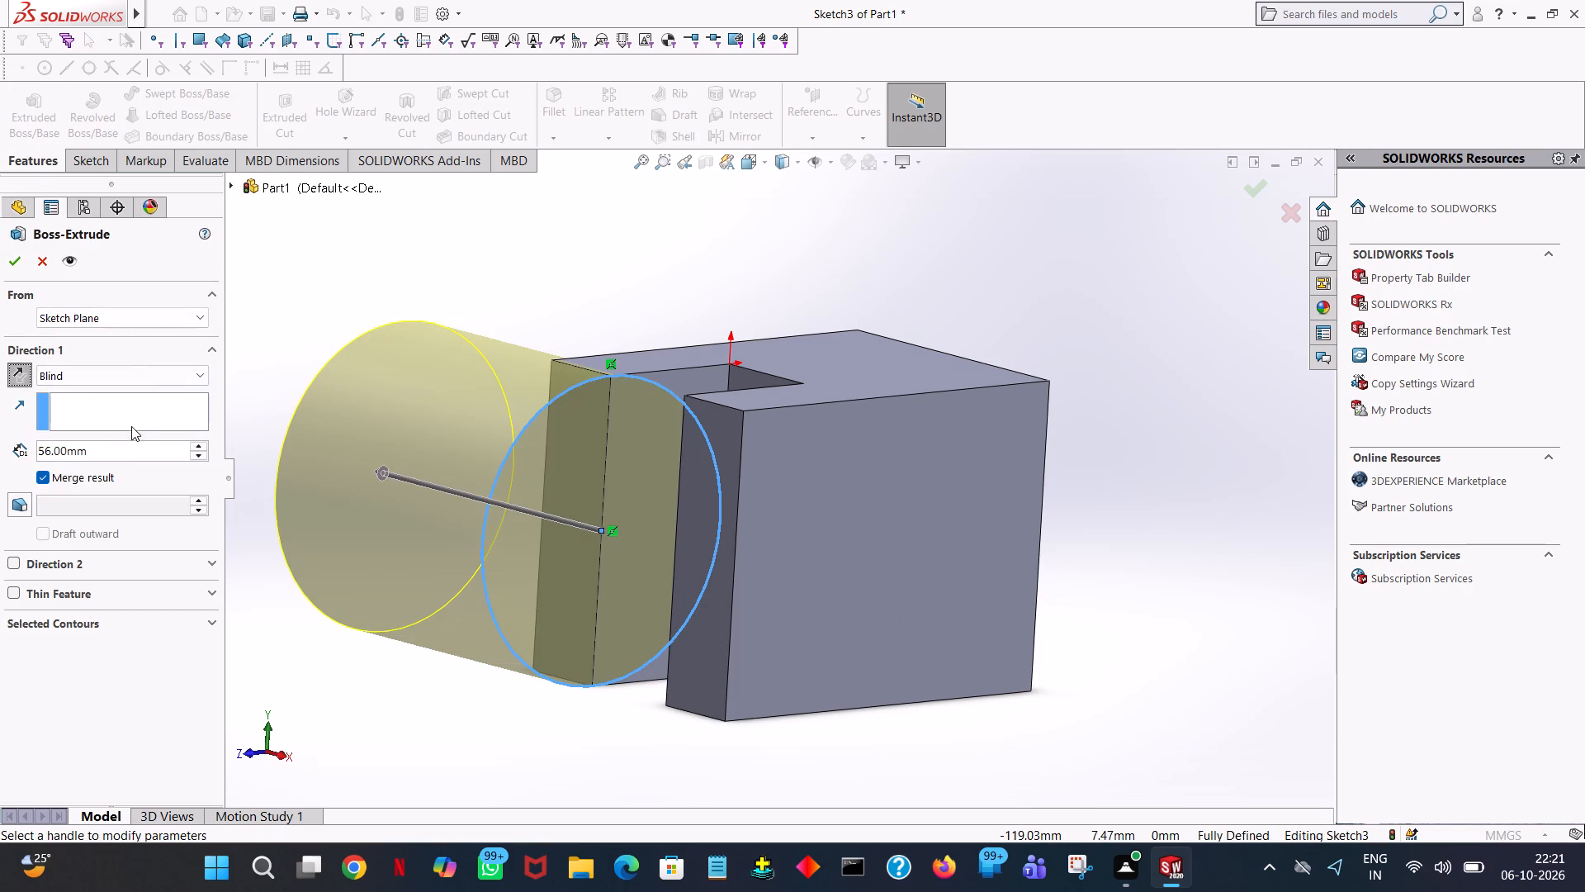
double_click(124, 448)
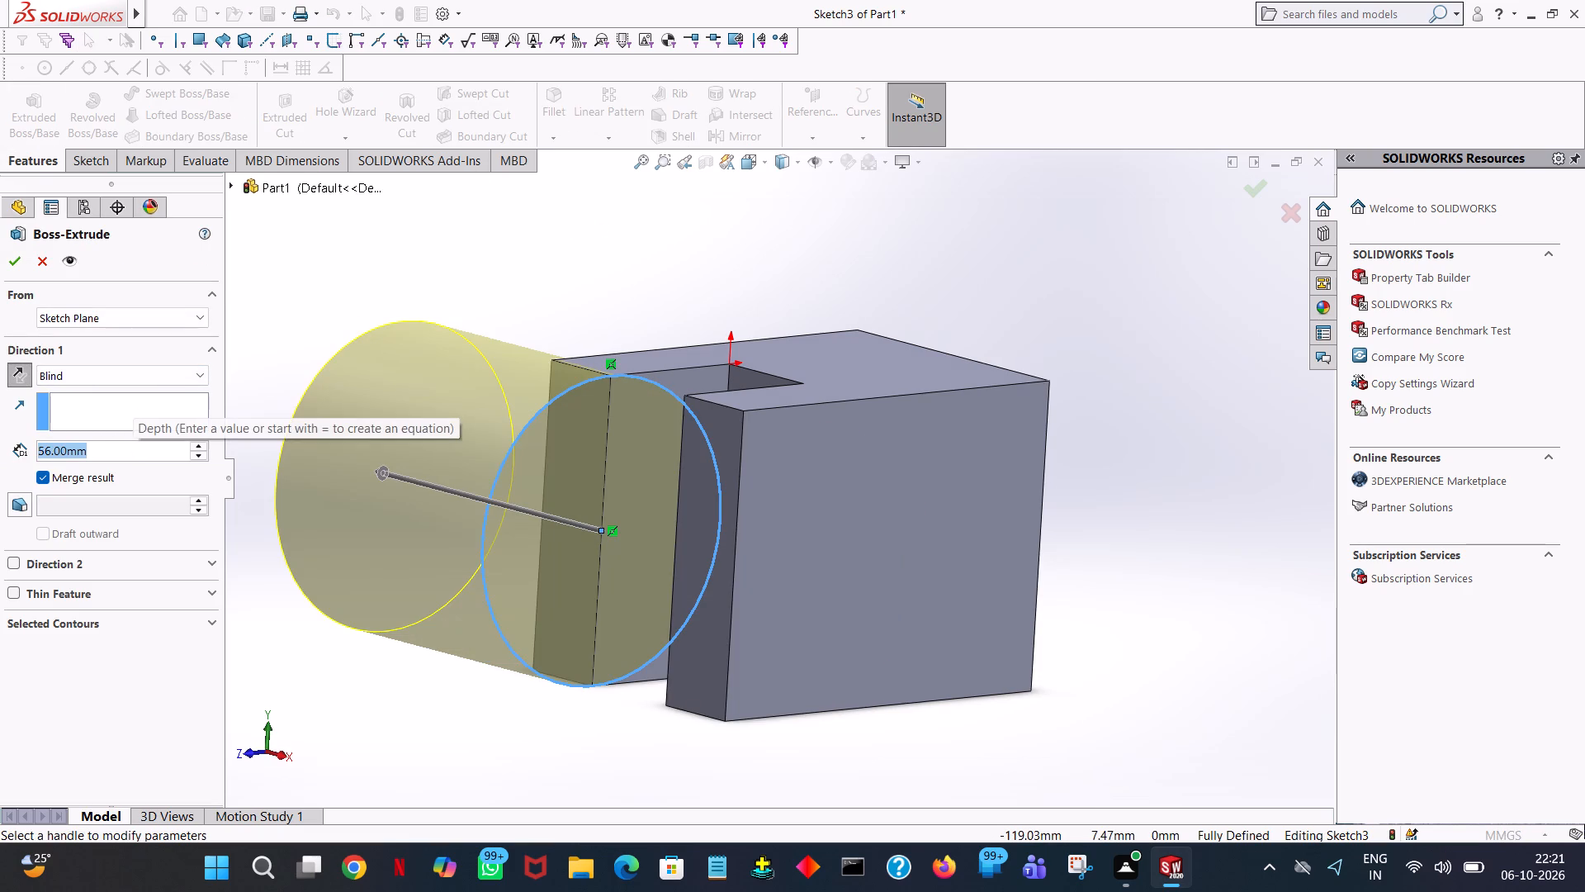
type("24")
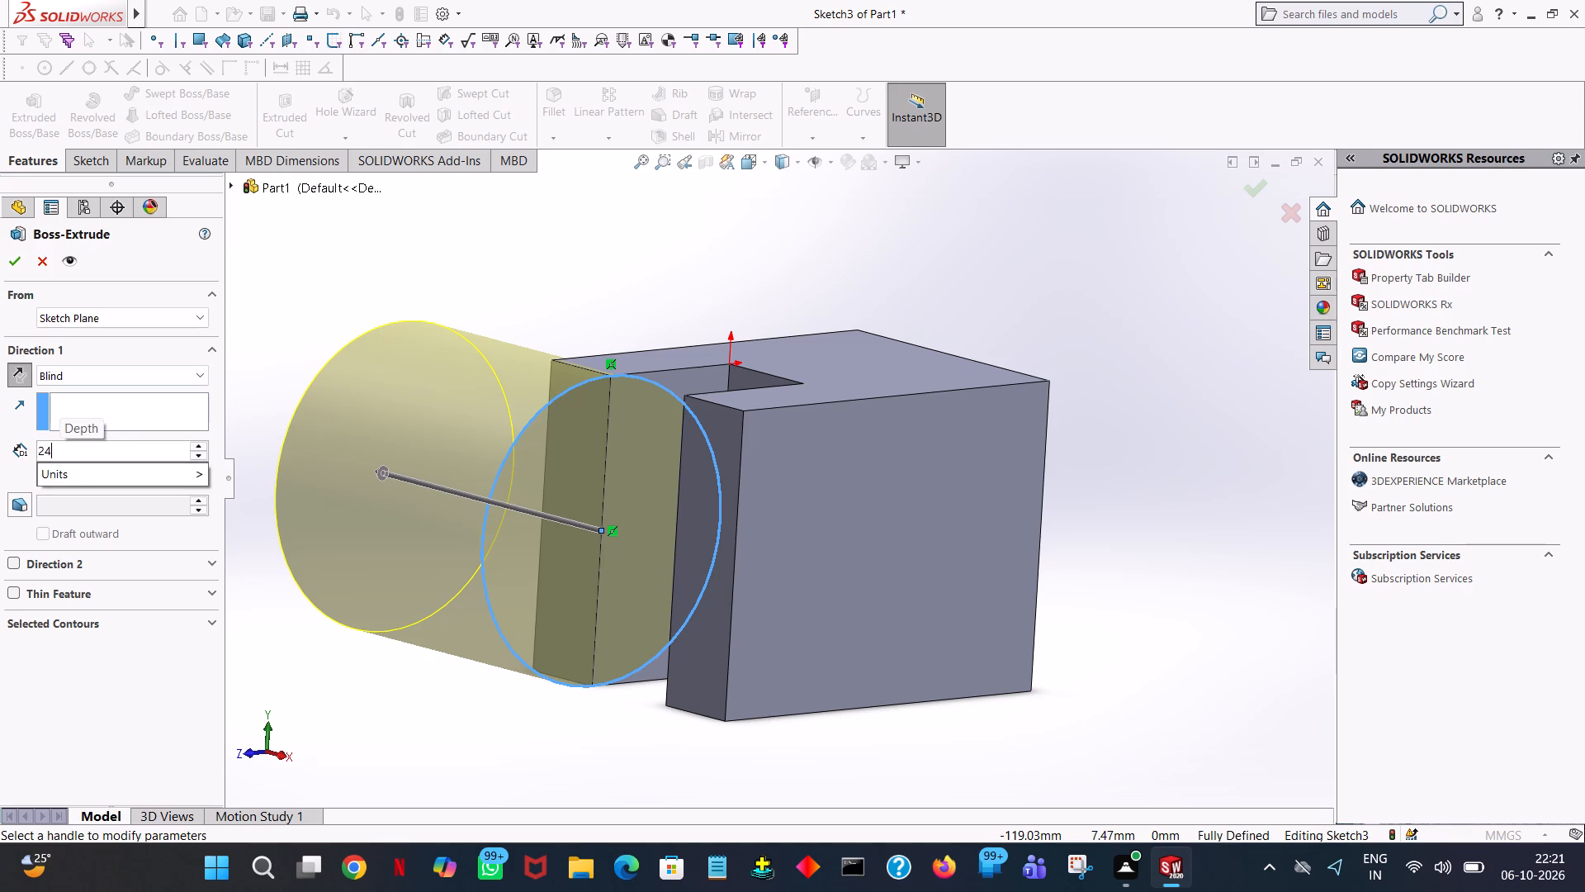
left_click(415, 269)
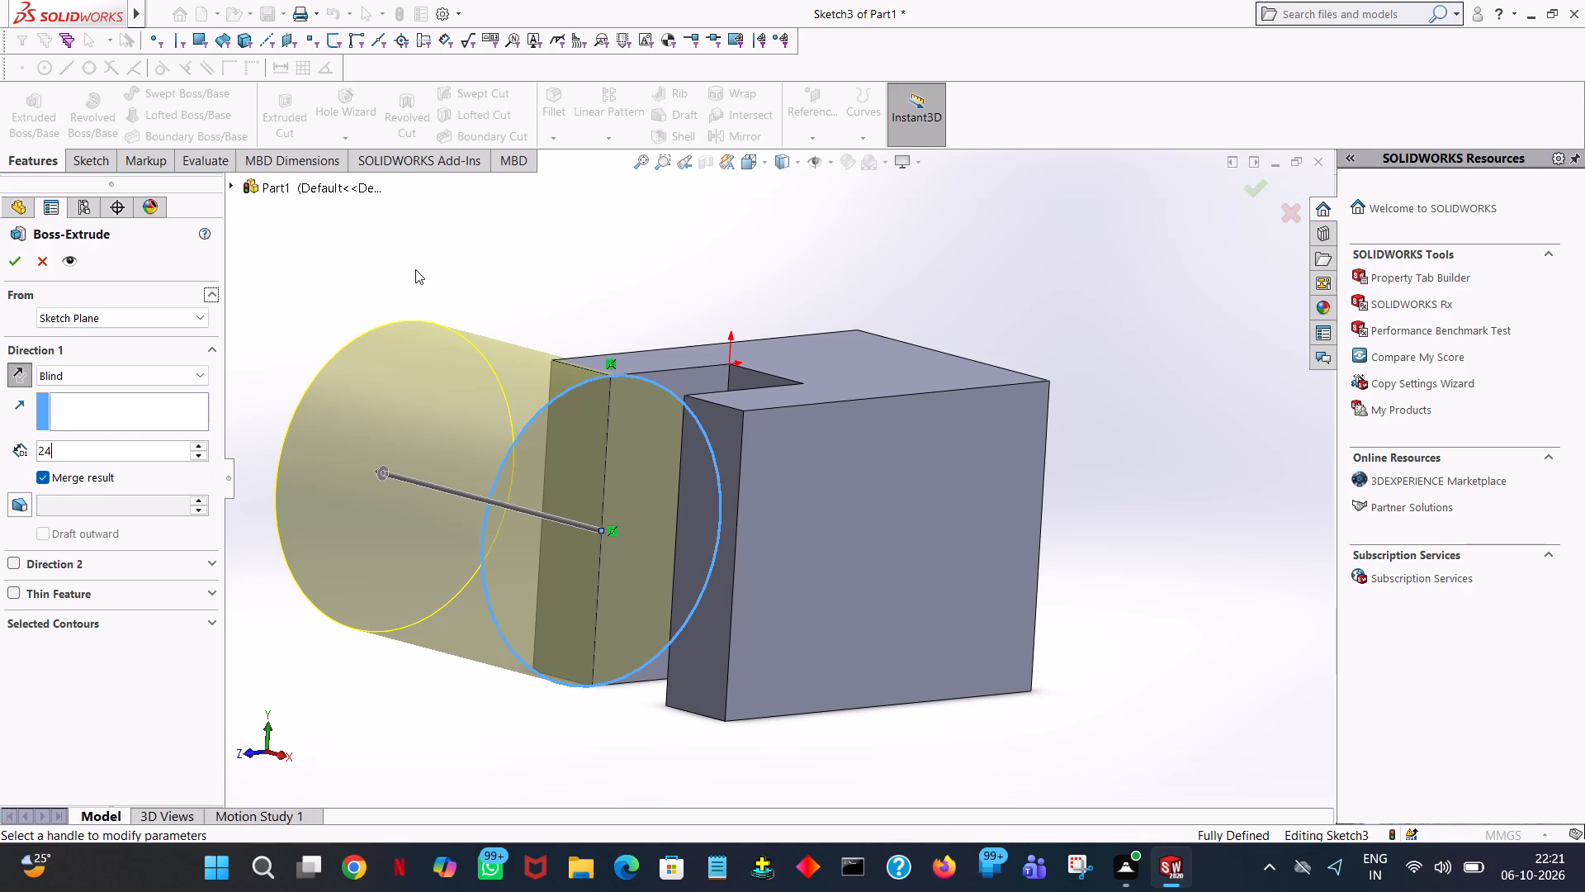
middle_click_drag(427, 273, 452, 484)
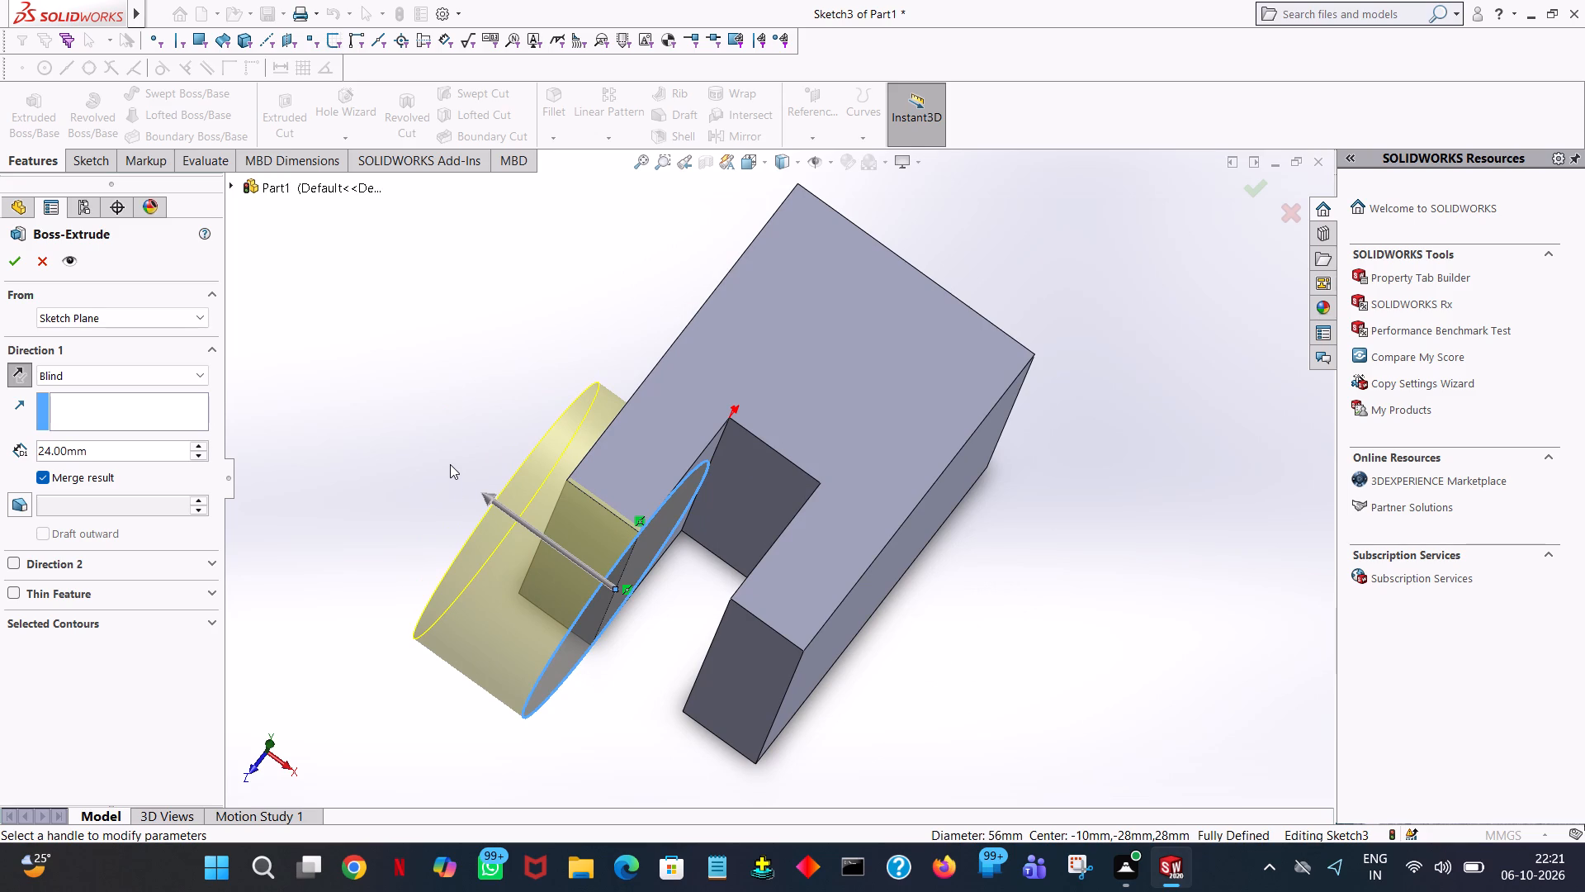
left_click(17, 261)
left_click(377, 315)
On the inner slot face of the positive-X arm, sketch a 28 mm radius circle for a new boss, concentric with the first hub's outline.
middle_click_drag(378, 315, 367, 222)
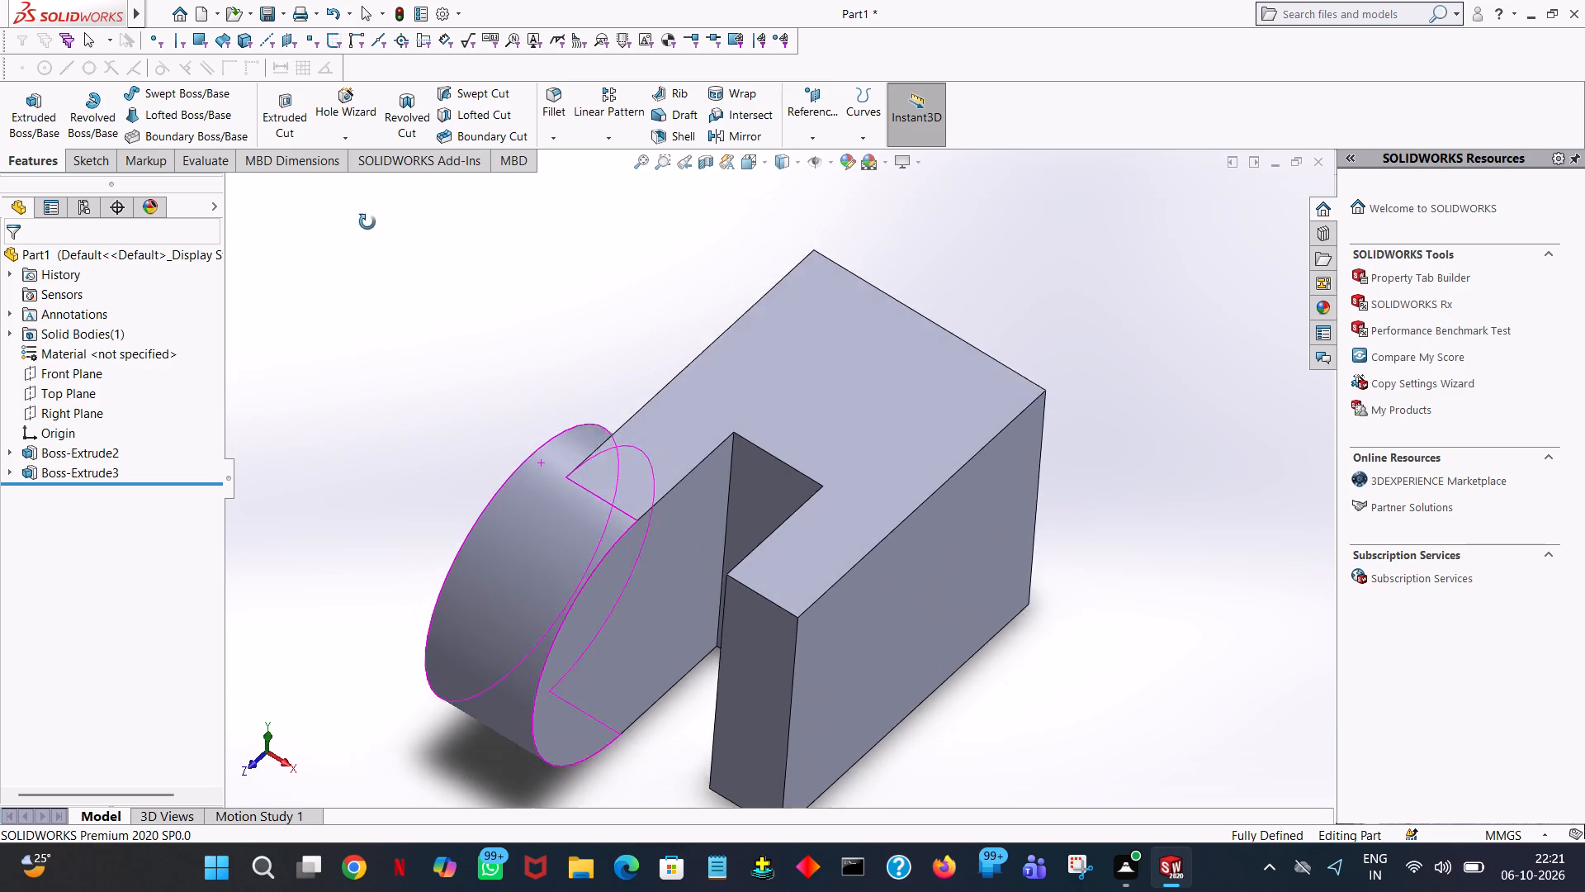
middle_click_drag(367, 222, 369, 183)
left_click(395, 301)
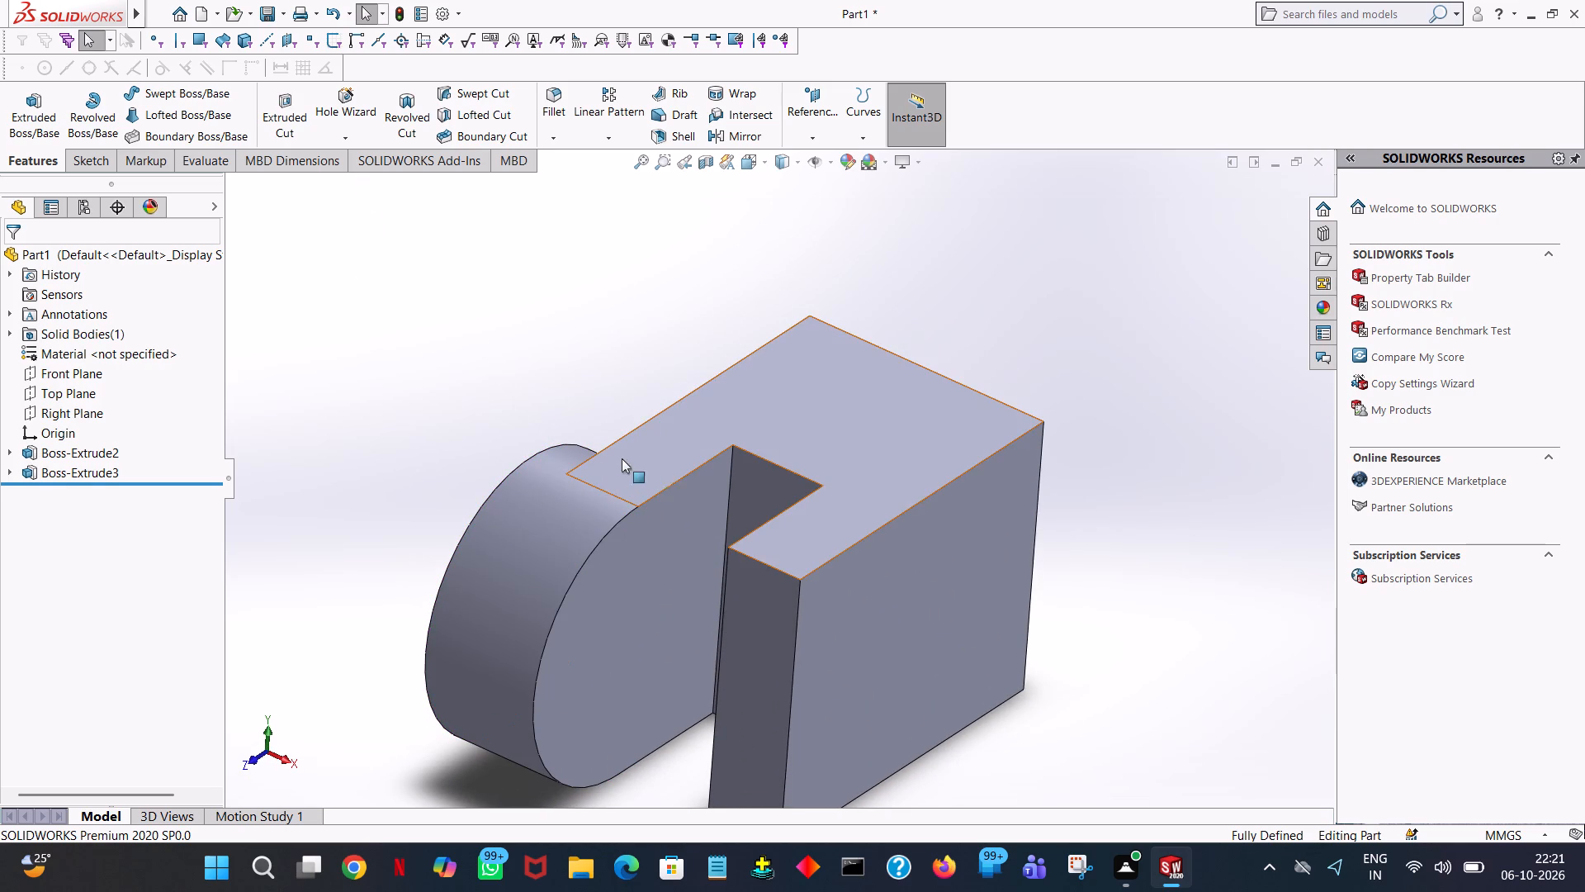
middle_click_drag(345, 354, 480, 439)
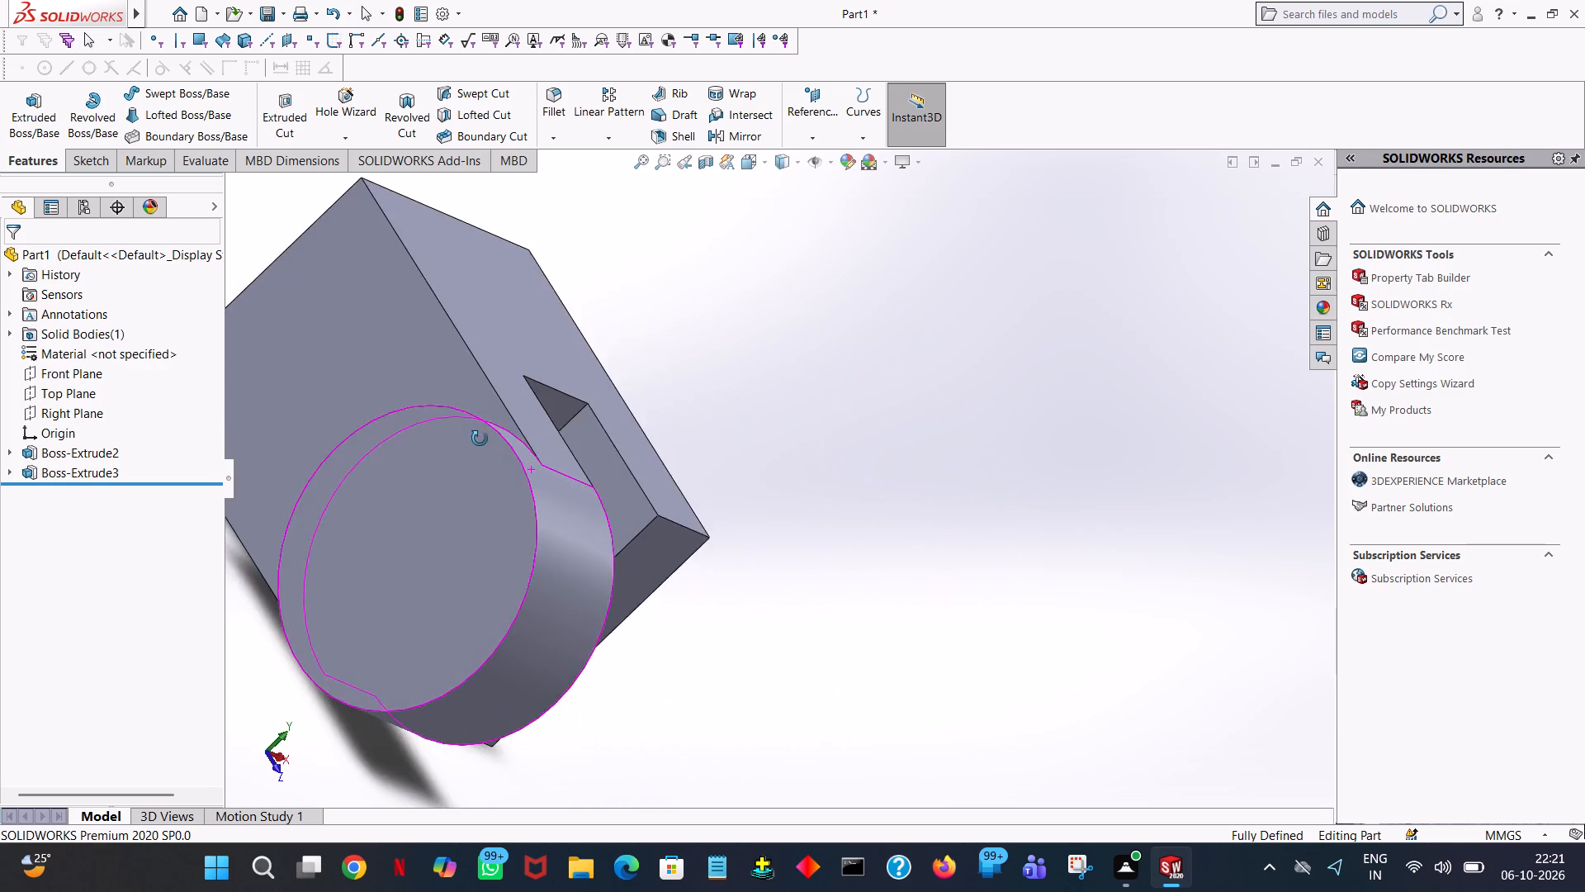
middle_click_drag(480, 439, 443, 438)
left_click(22, 118)
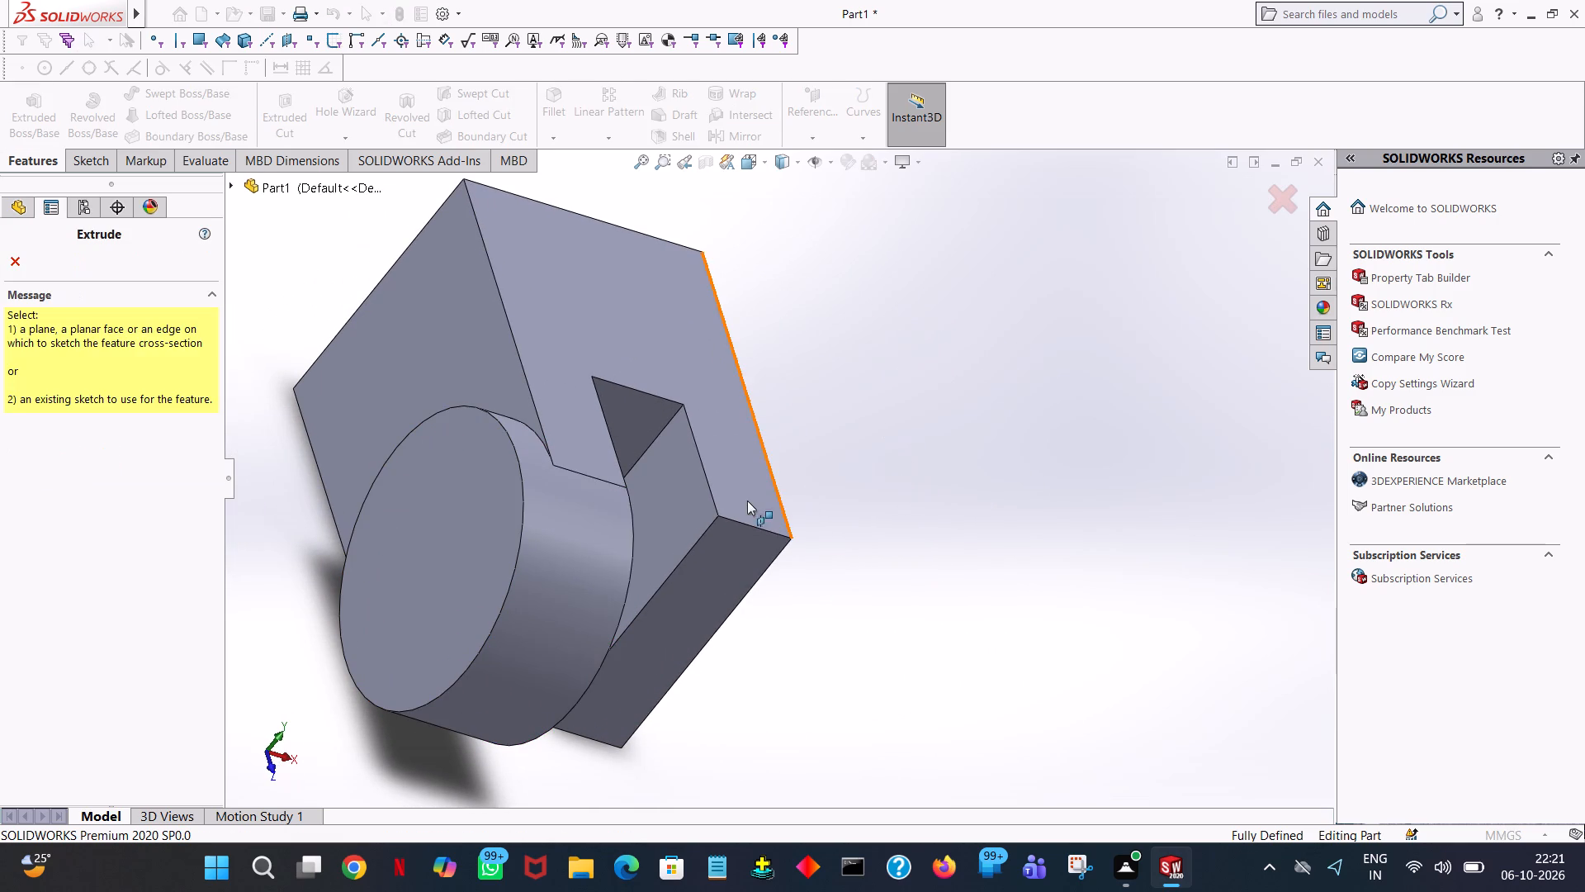
left_click(698, 502)
key("space")
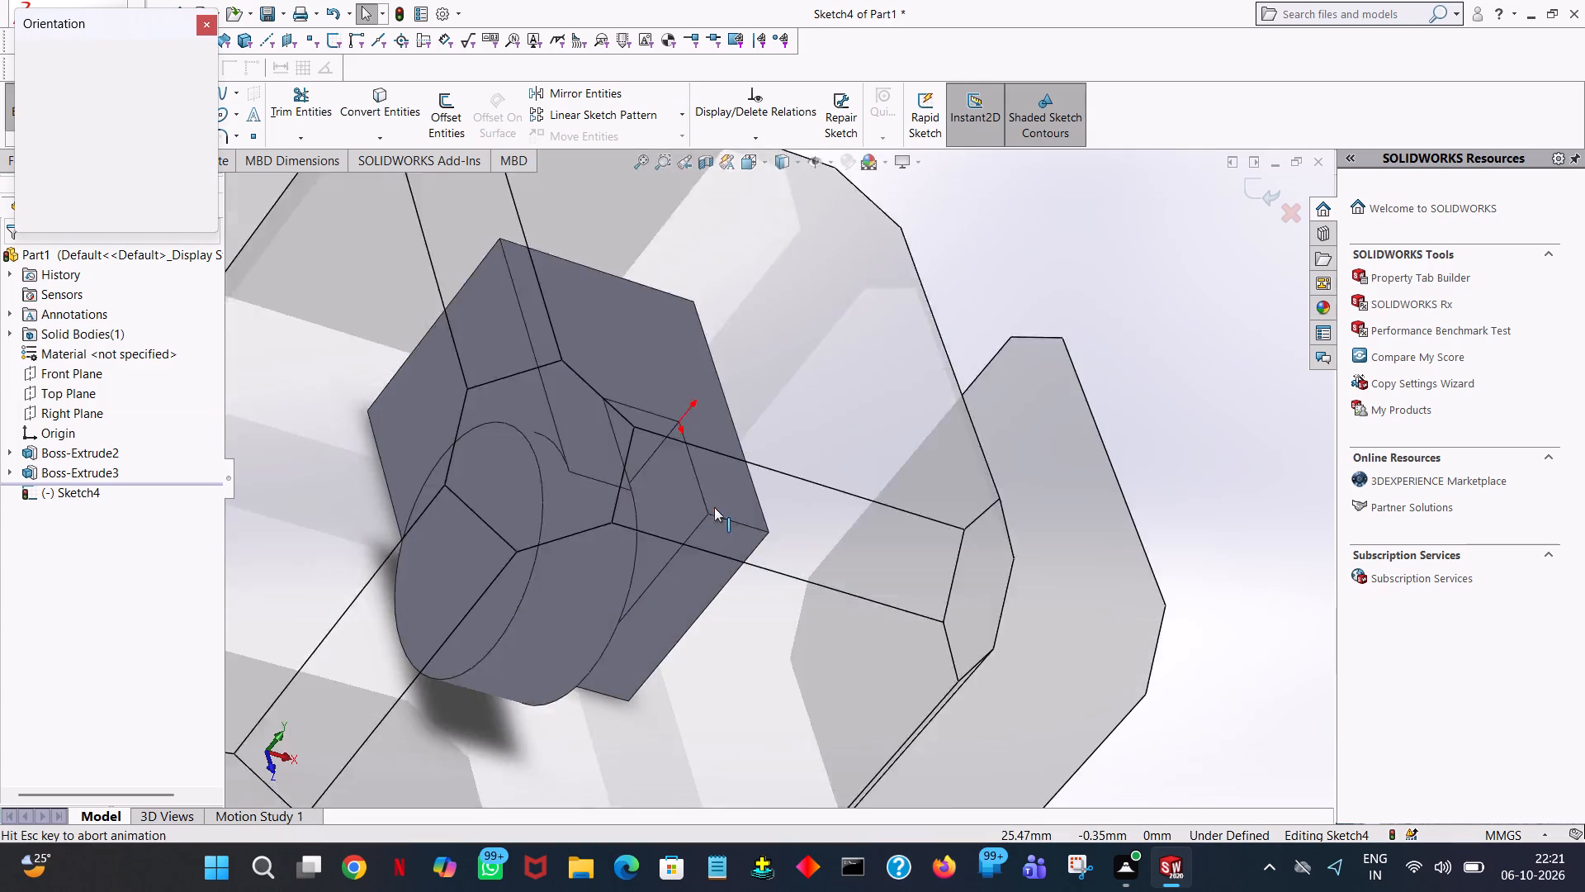
left_click(207, 122)
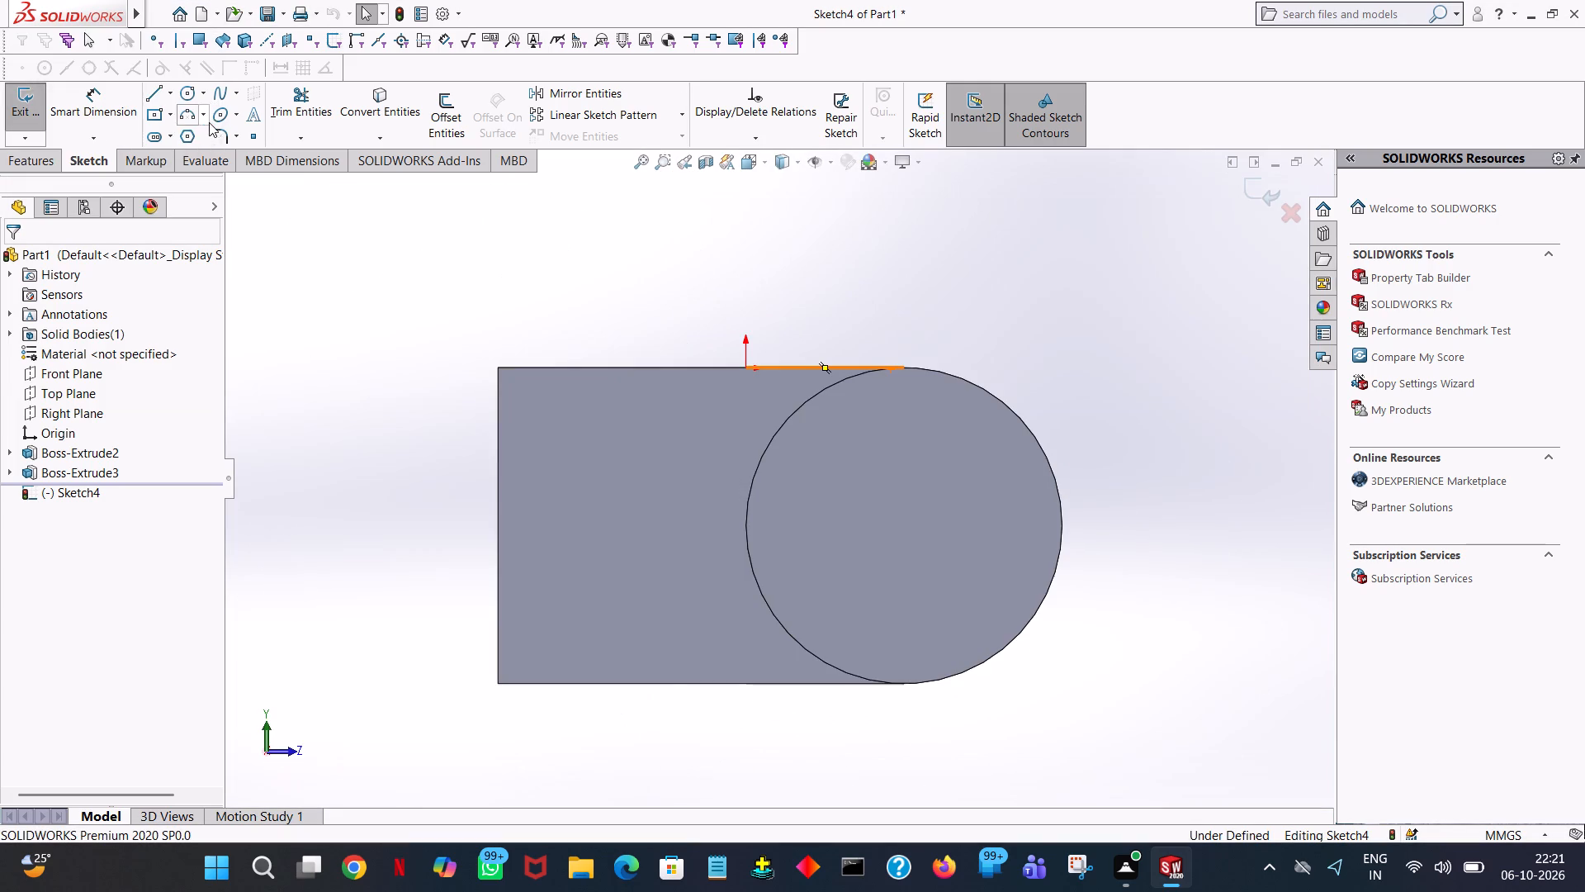
left_click(186, 89)
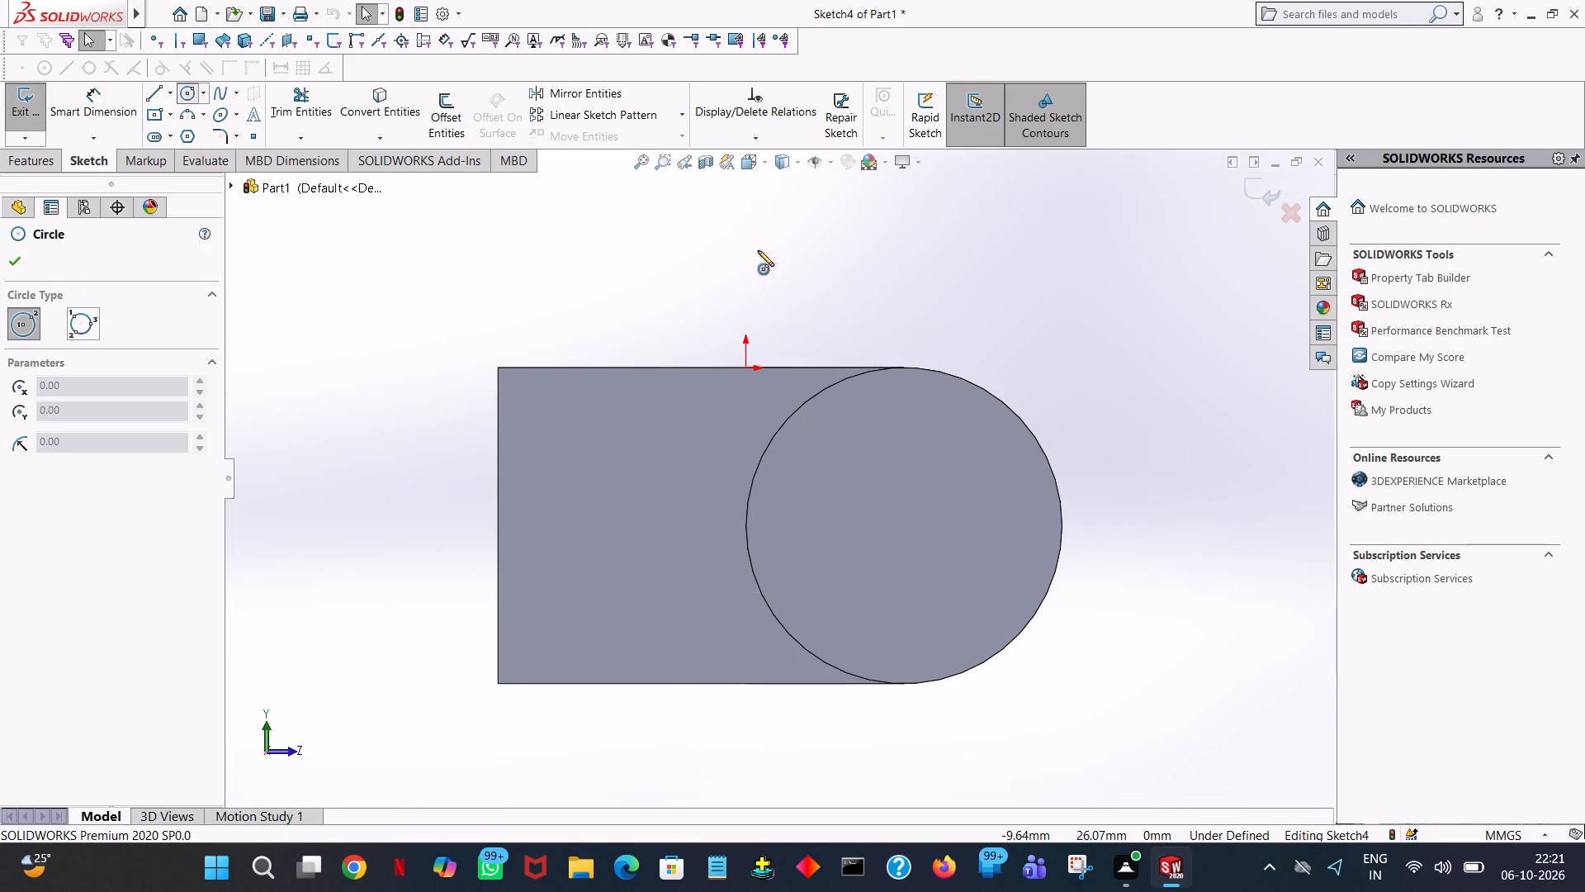
left_click(902, 524)
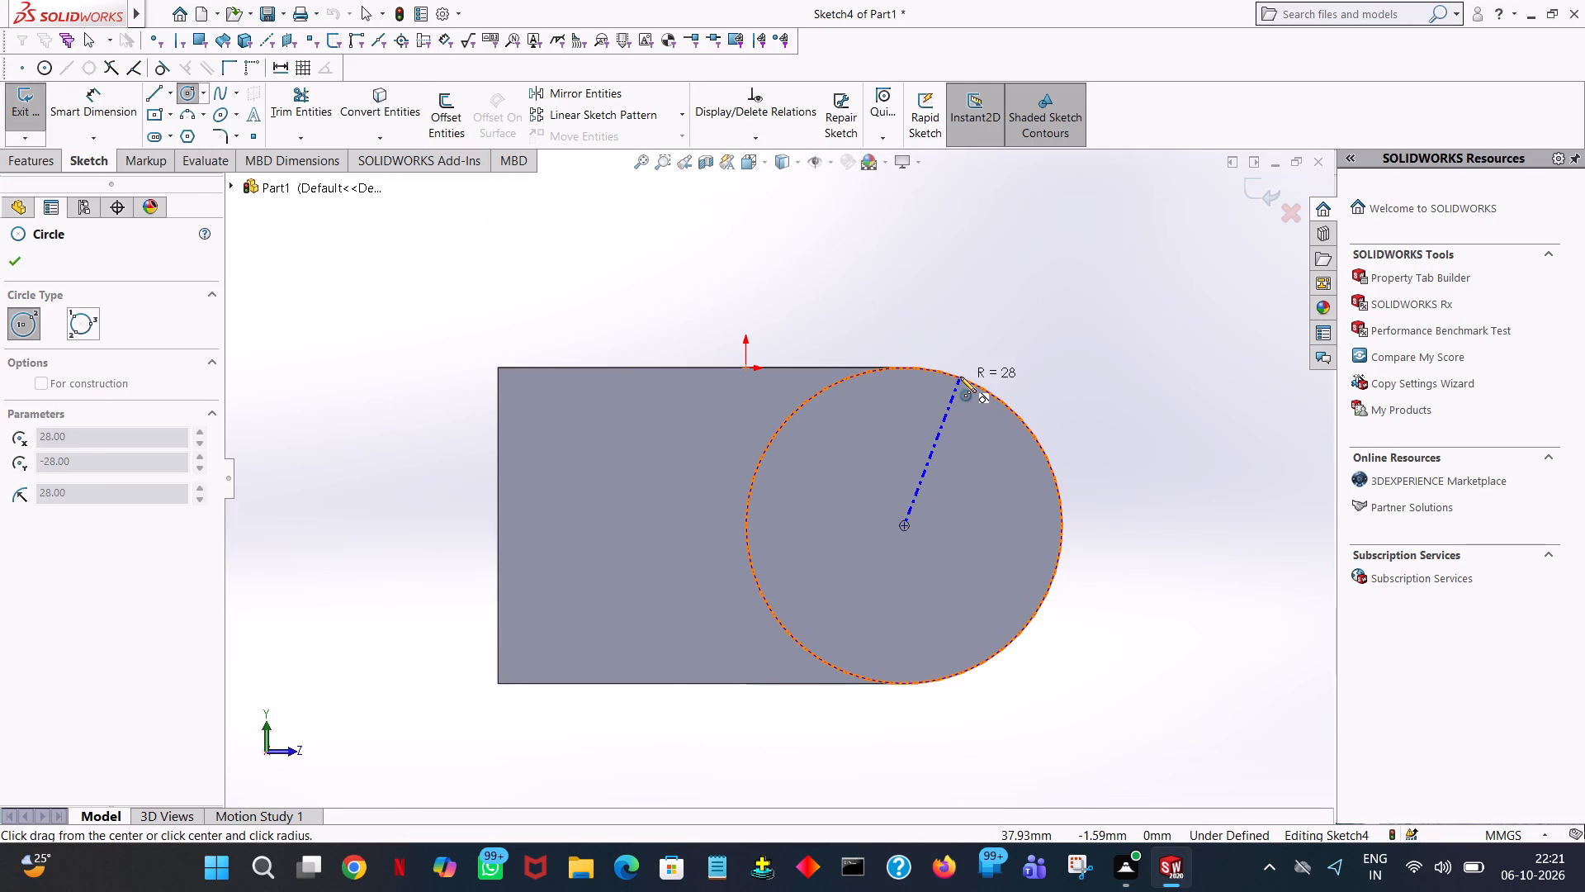
left_click(960, 377)
right_click(960, 377)
left_click(995, 387)
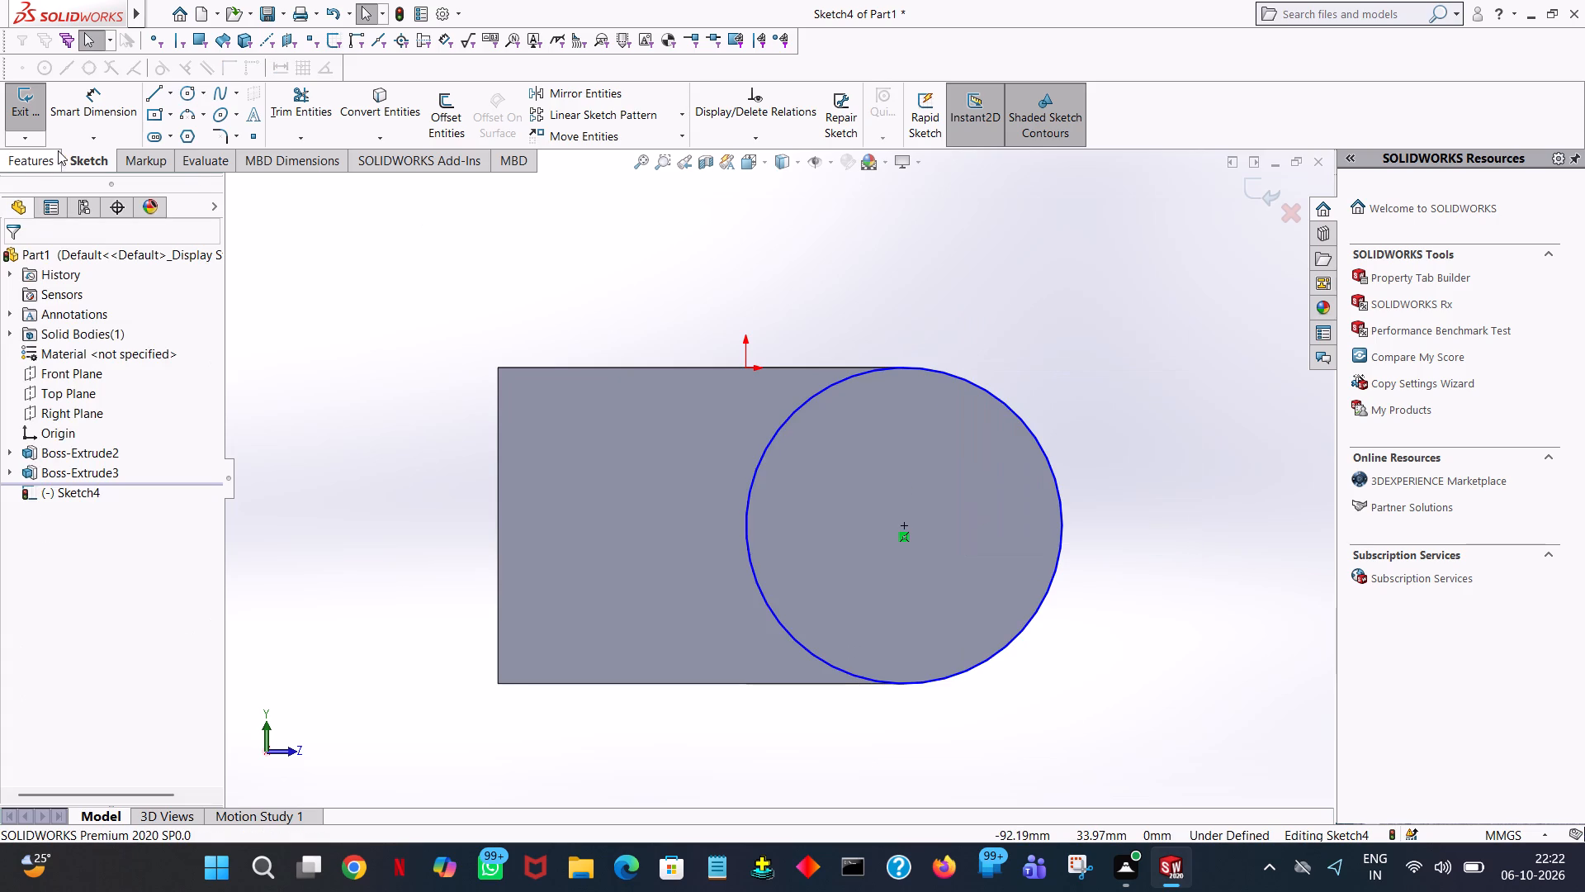
Extrude this circle 24 mm blind outward in the reversed direction to form the hub on the positive-X arm.
left_click(18, 159)
left_click(18, 125)
middle_click_drag(1112, 384, 1044, 399)
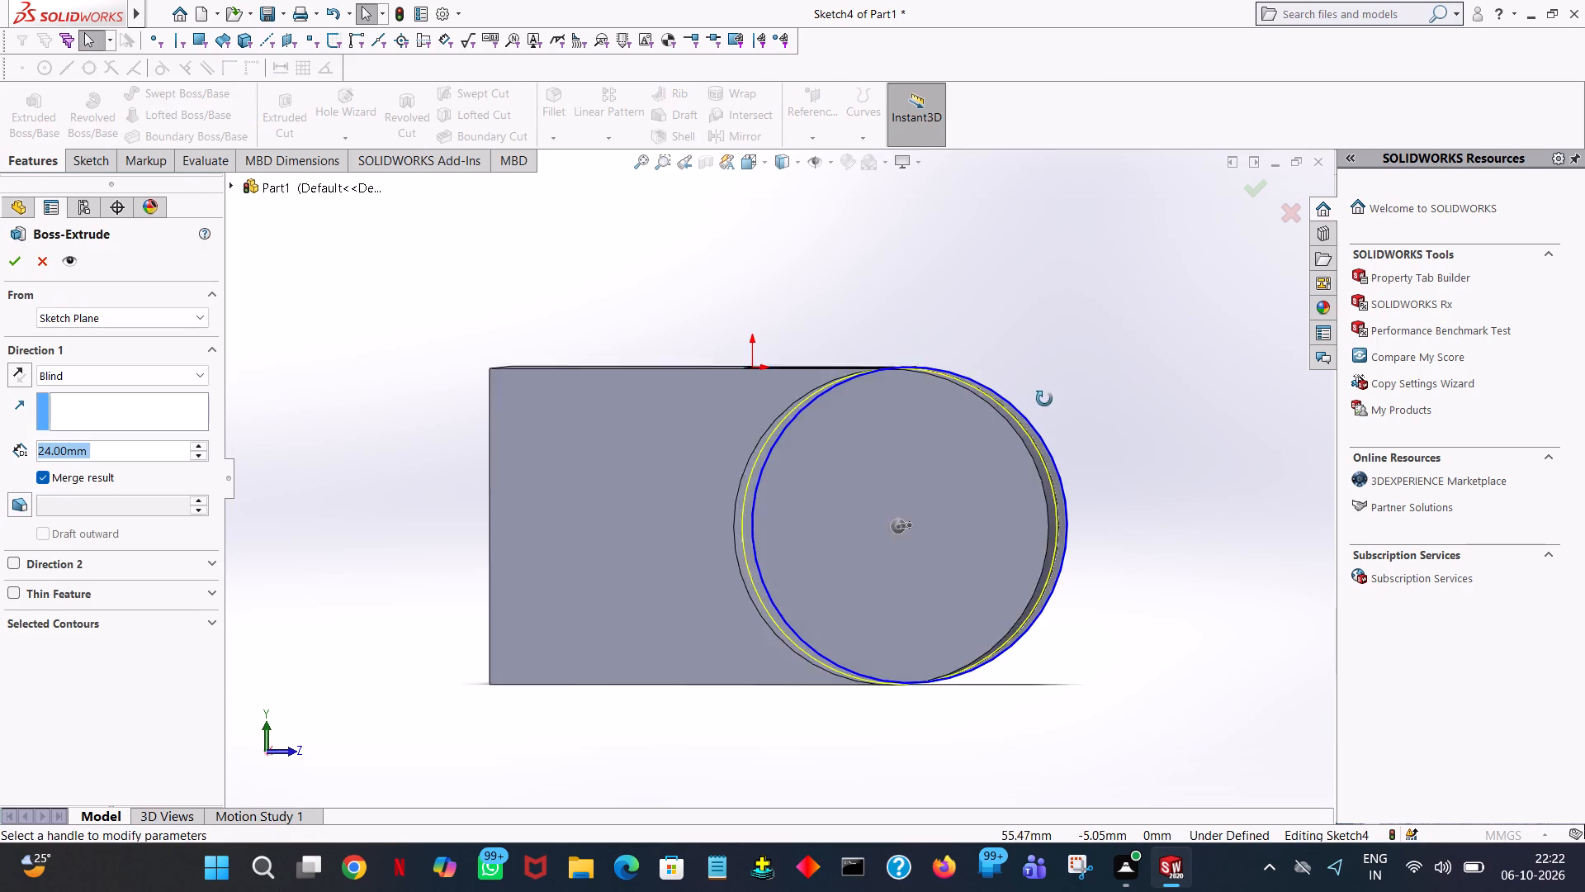
middle_click_drag(1044, 399, 975, 458)
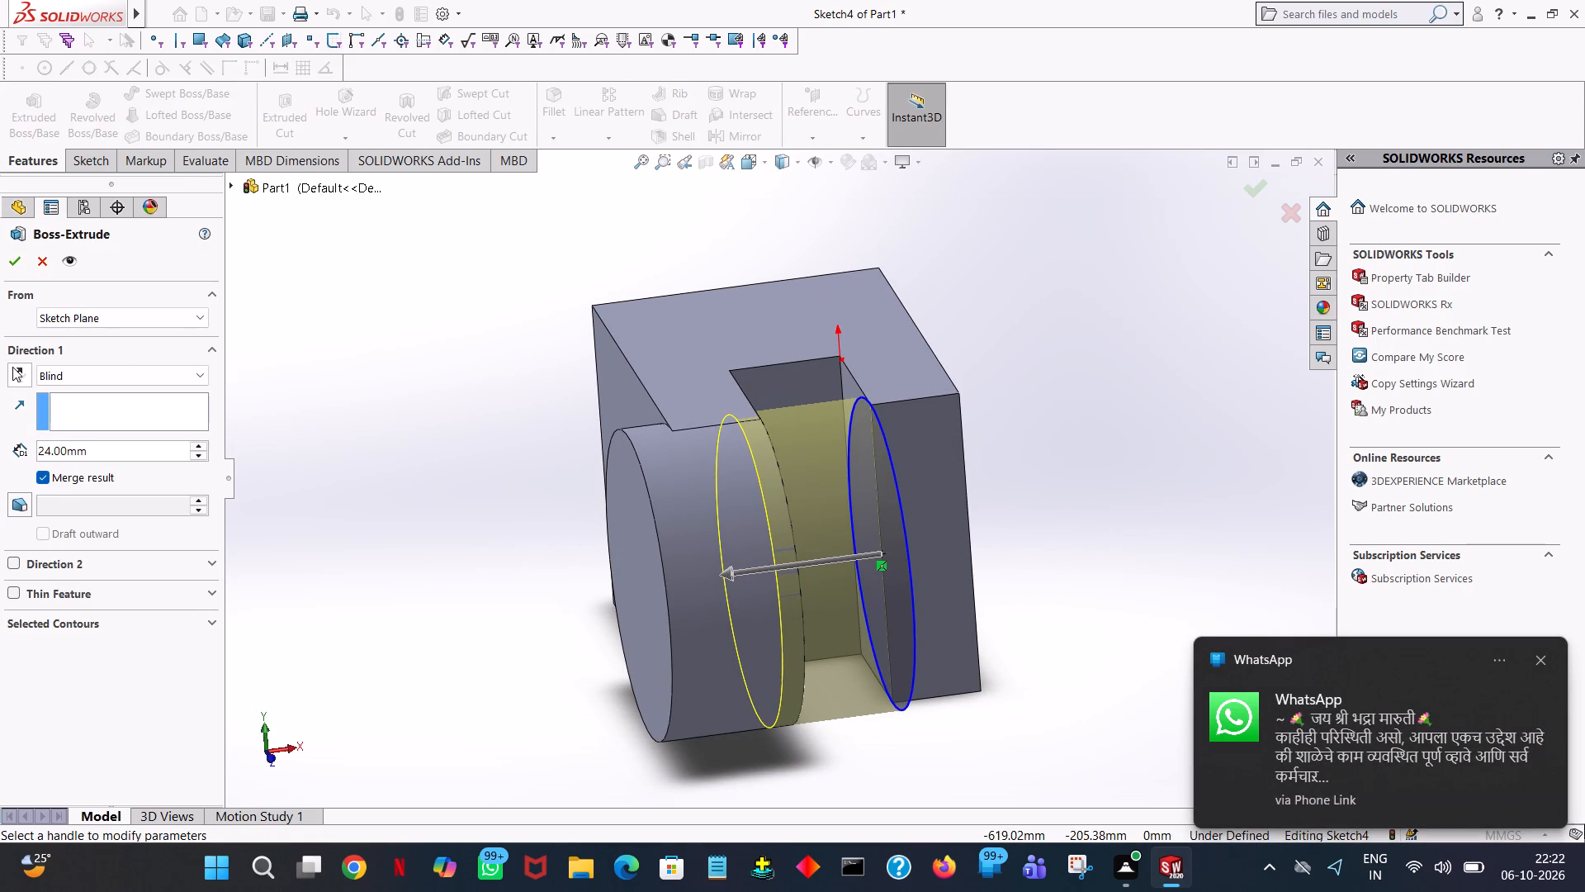
left_click(12, 368)
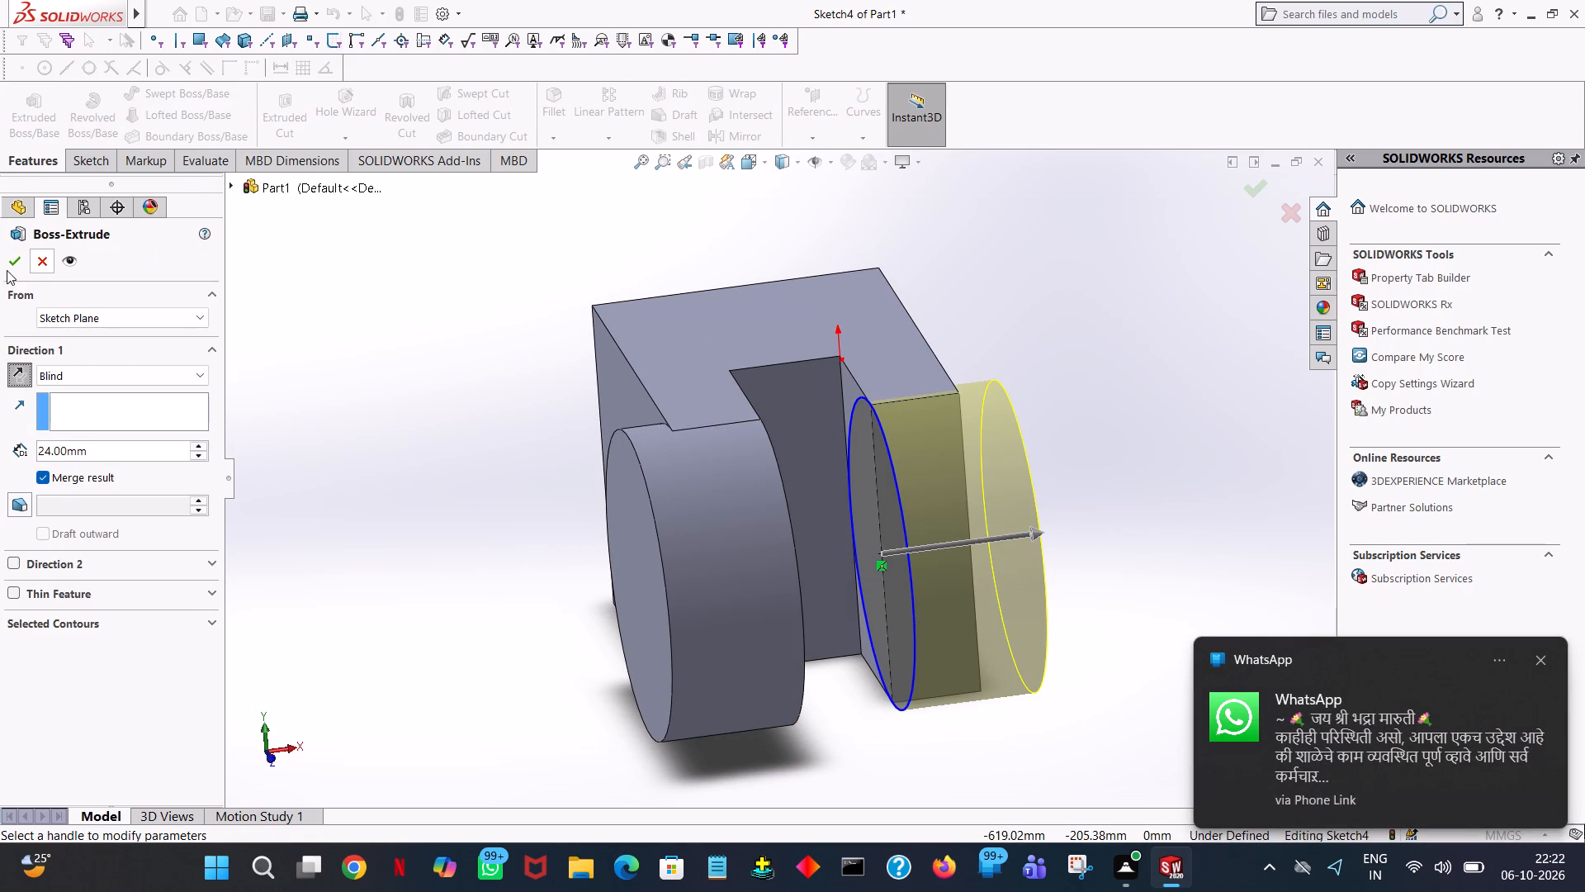
left_click(10, 268)
left_click(1247, 325)
Start an extruded cut sketch on the positive-X hub's outer face and draw a centred circle of 15 mm radius.
middle_click_drag(1147, 356, 1078, 350)
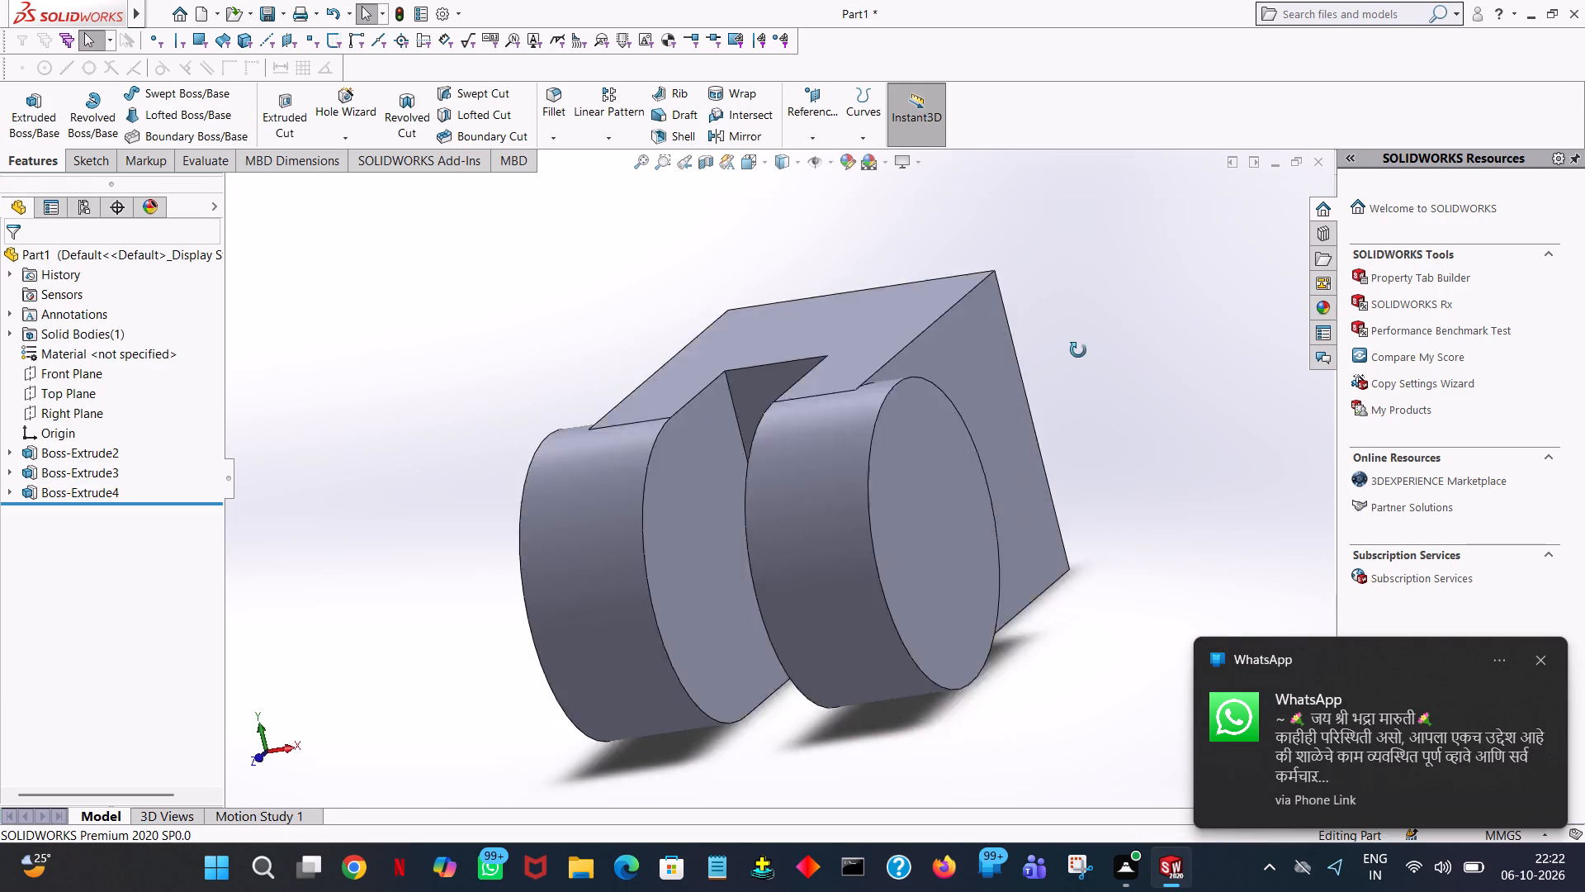
middle_click_drag(1078, 350, 967, 456)
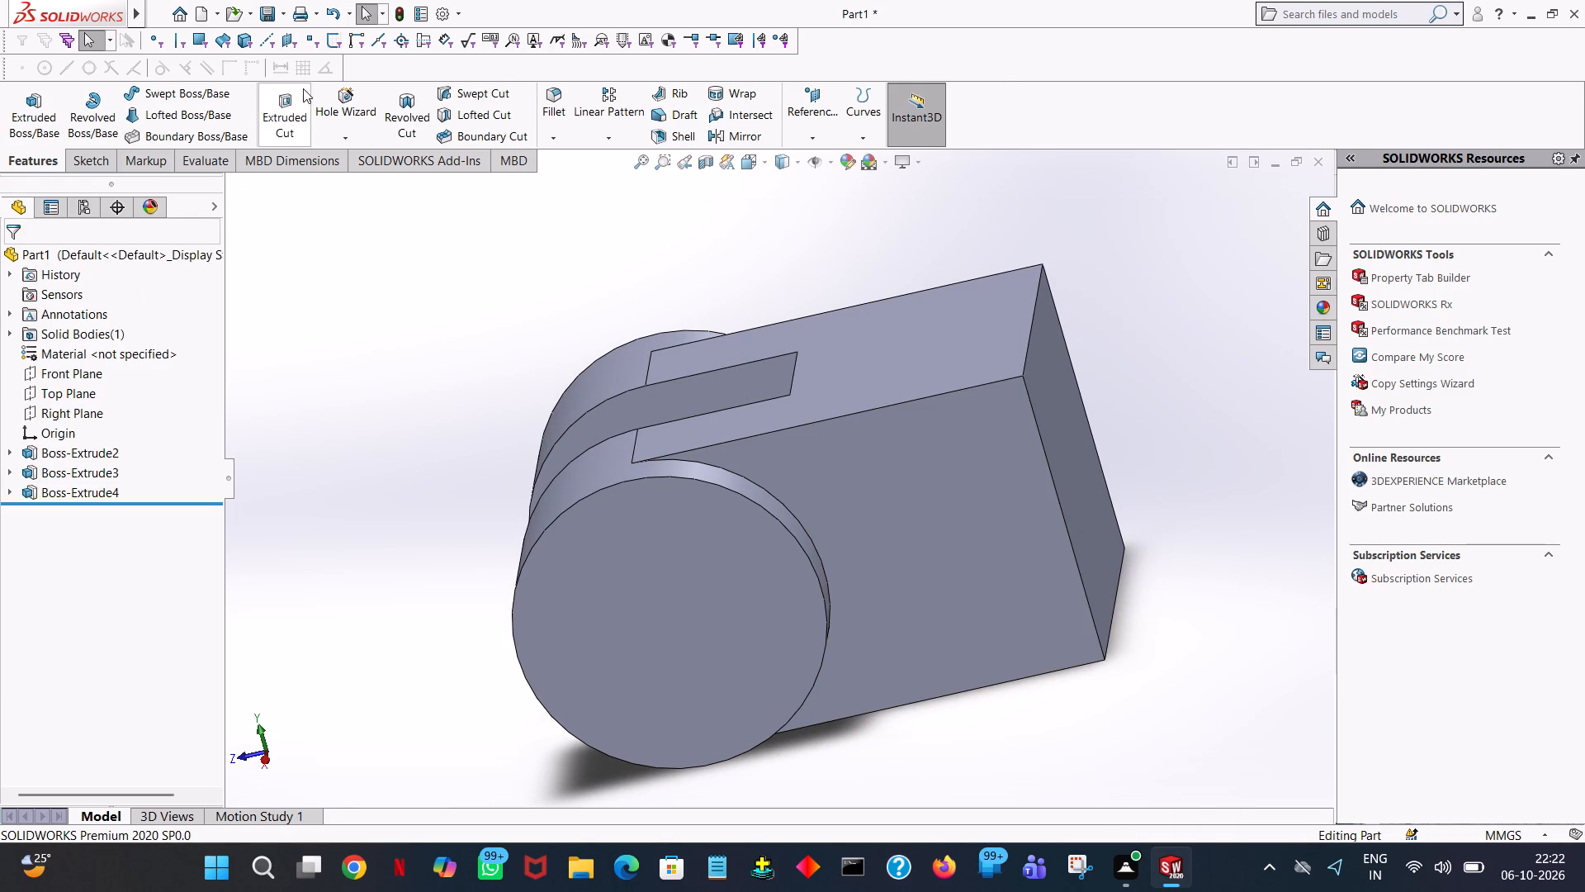
left_click(280, 115)
left_click(622, 507)
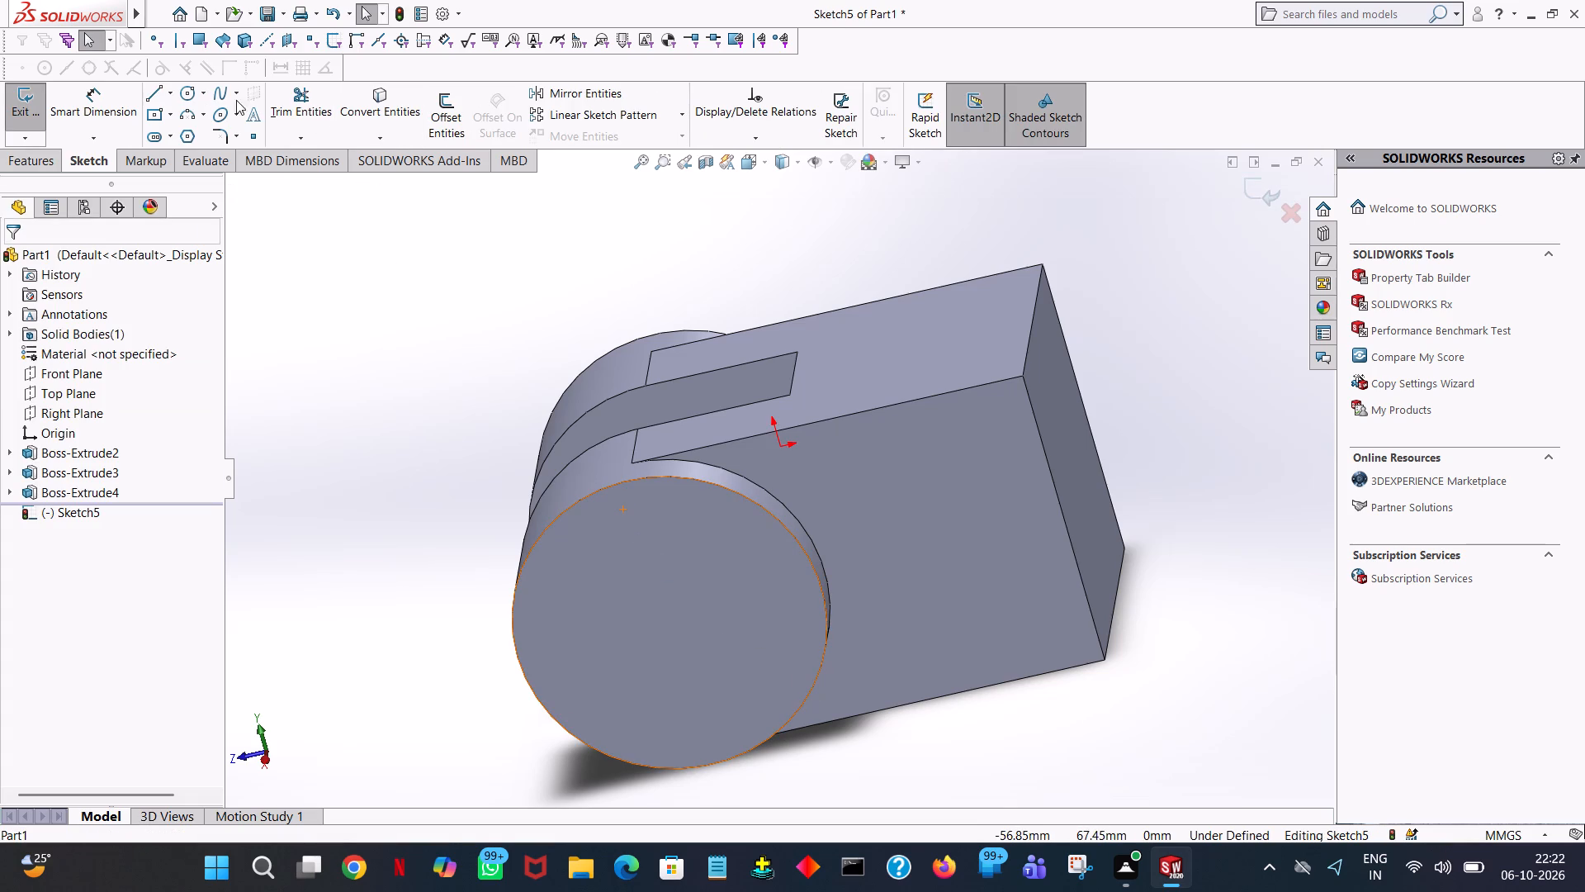
left_click(190, 96)
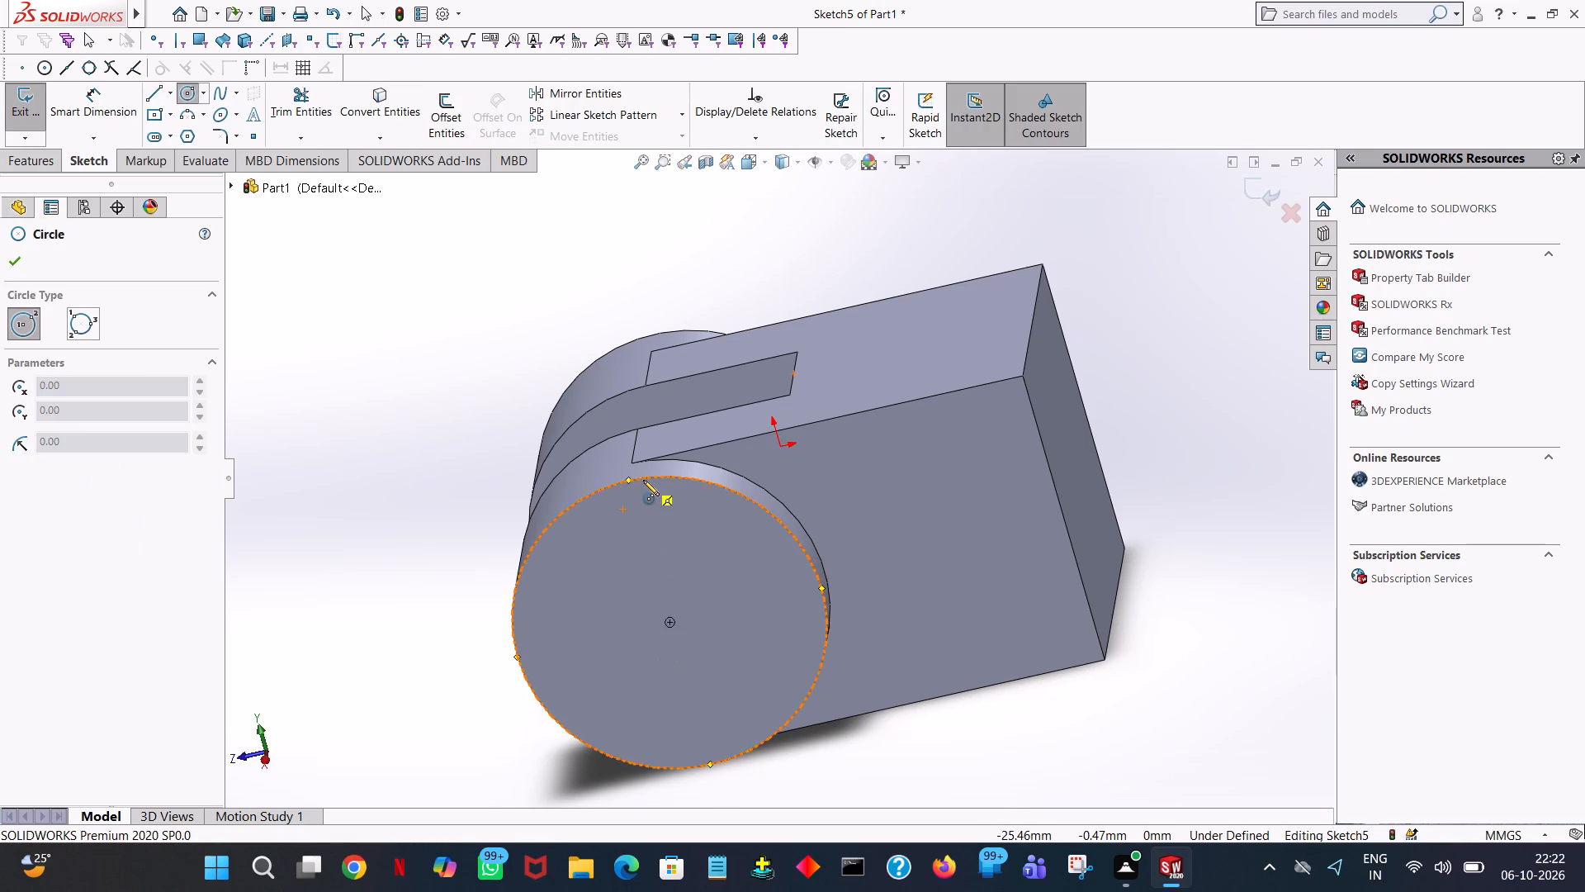
left_click(669, 621)
left_click(704, 516)
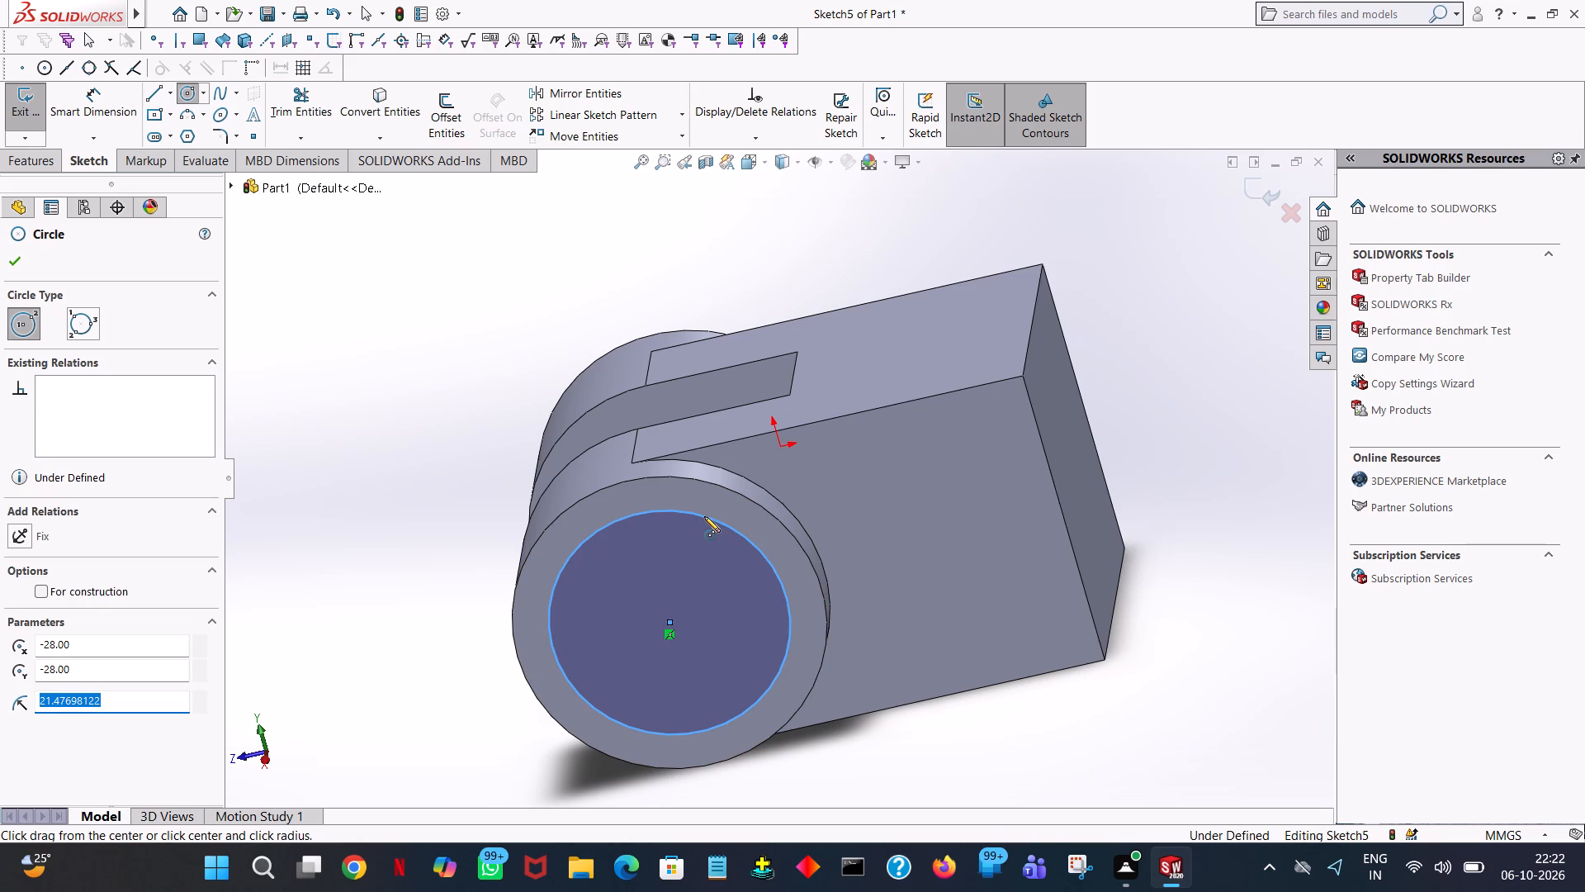
type("15")
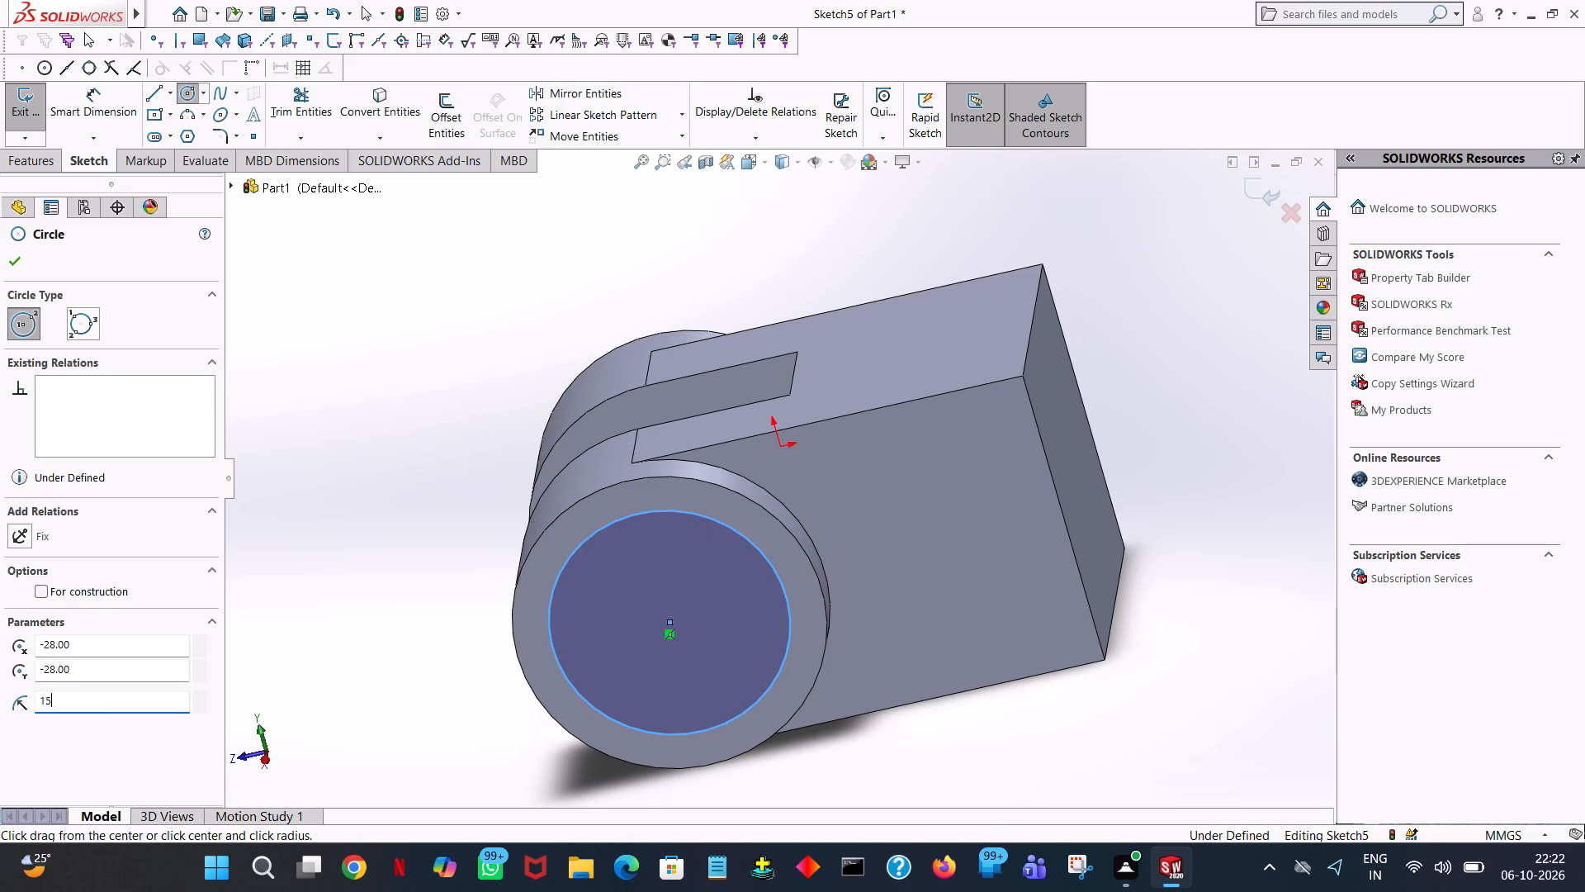
key("Return")
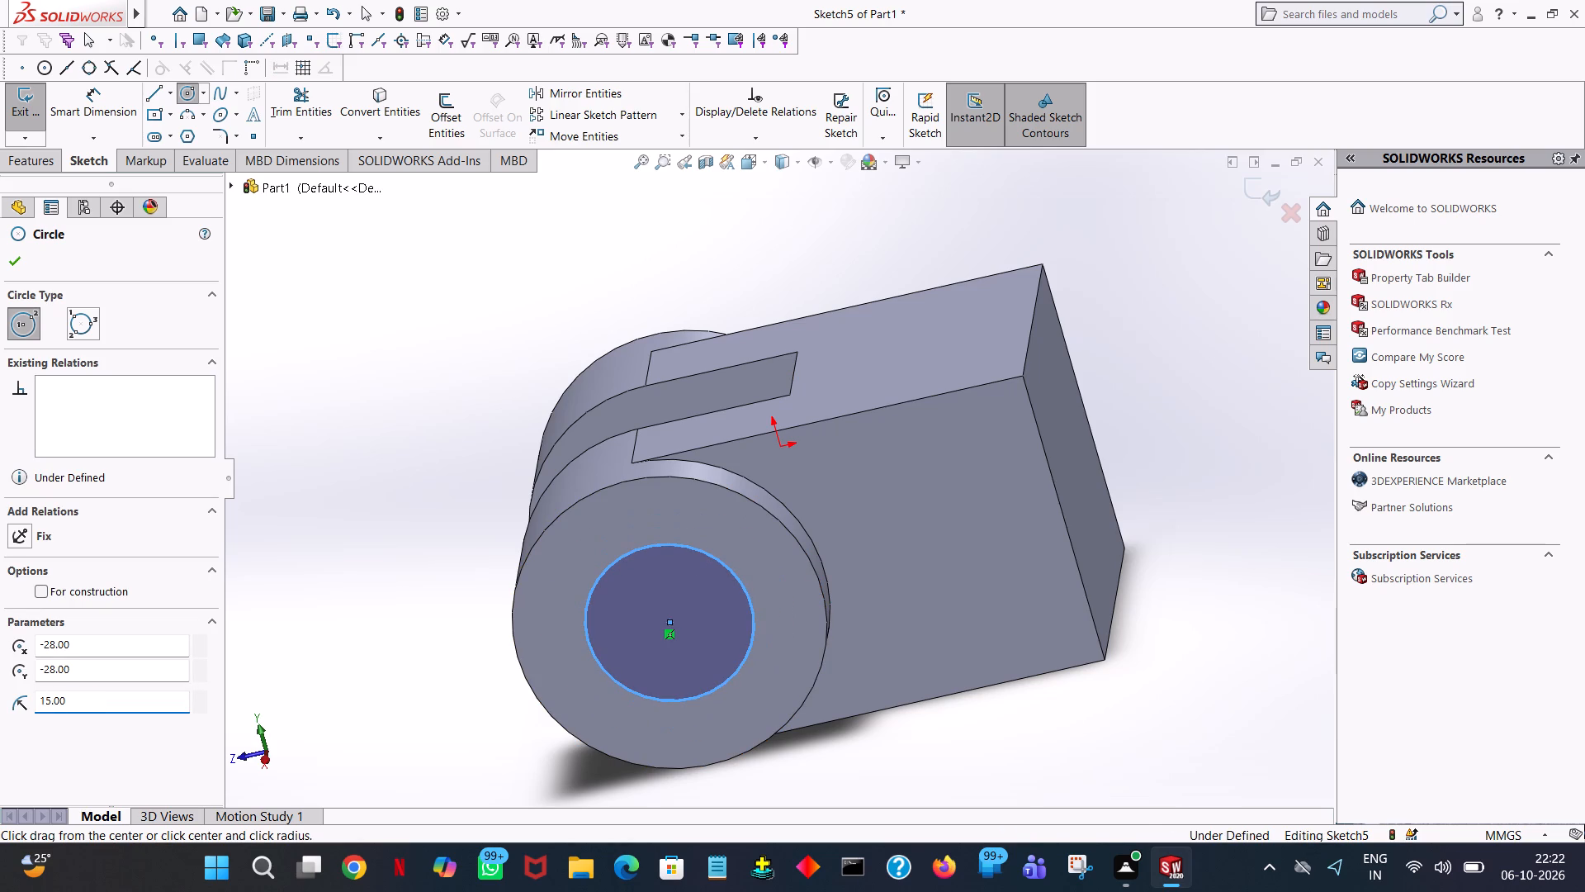
left_click(21, 267)
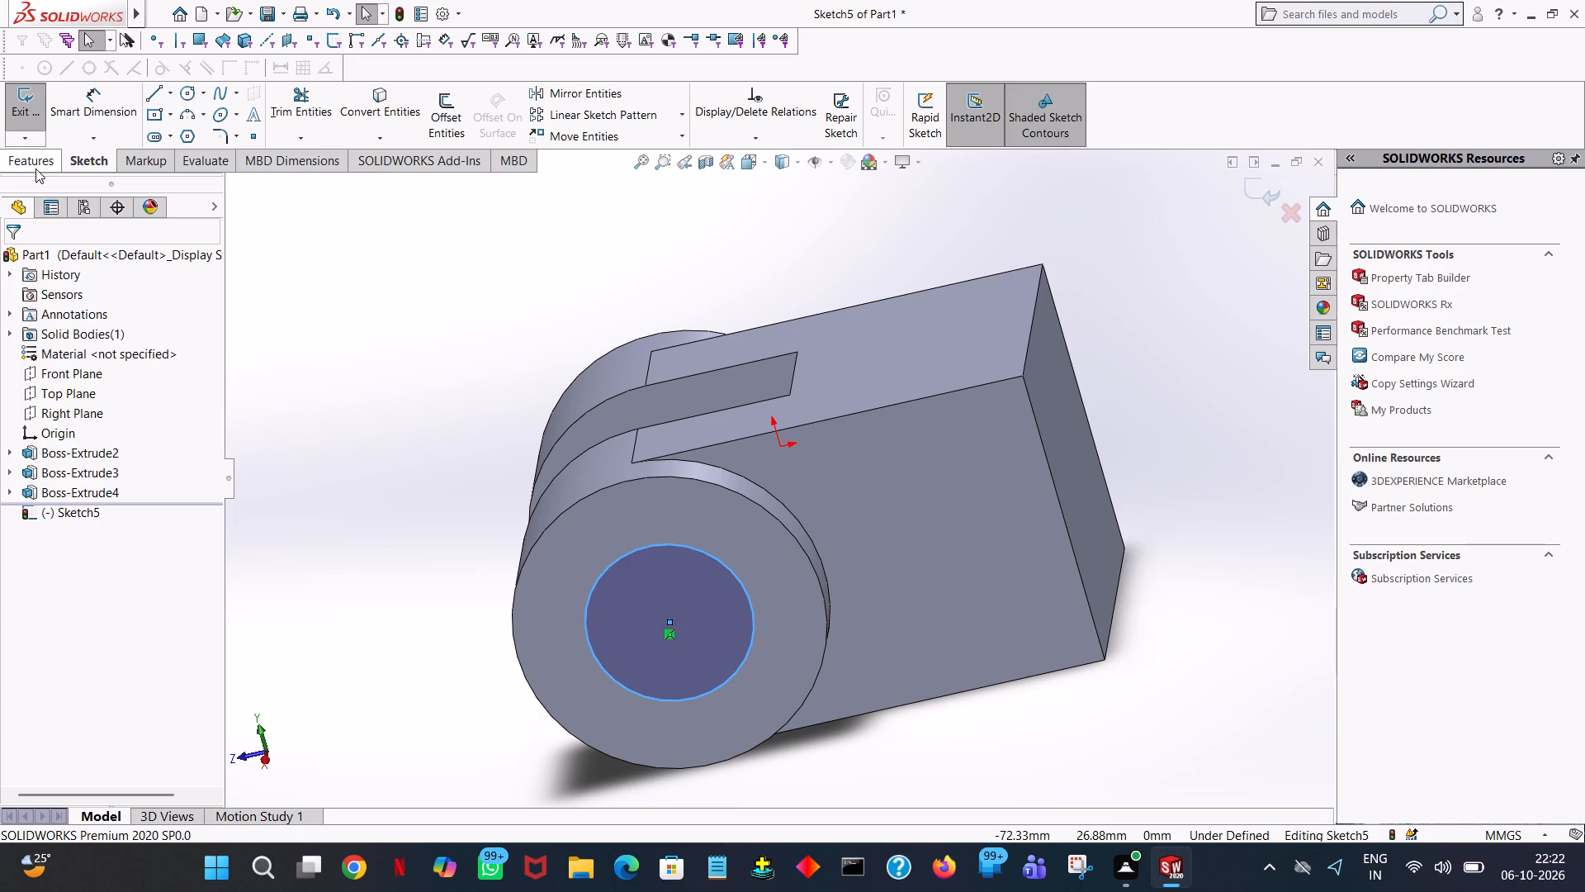
Cut-extrude the 15 mm radius circle with a blind depth of 86 mm through both hubs.
left_click(35, 168)
left_click(286, 121)
middle_click_drag(381, 351, 463, 296)
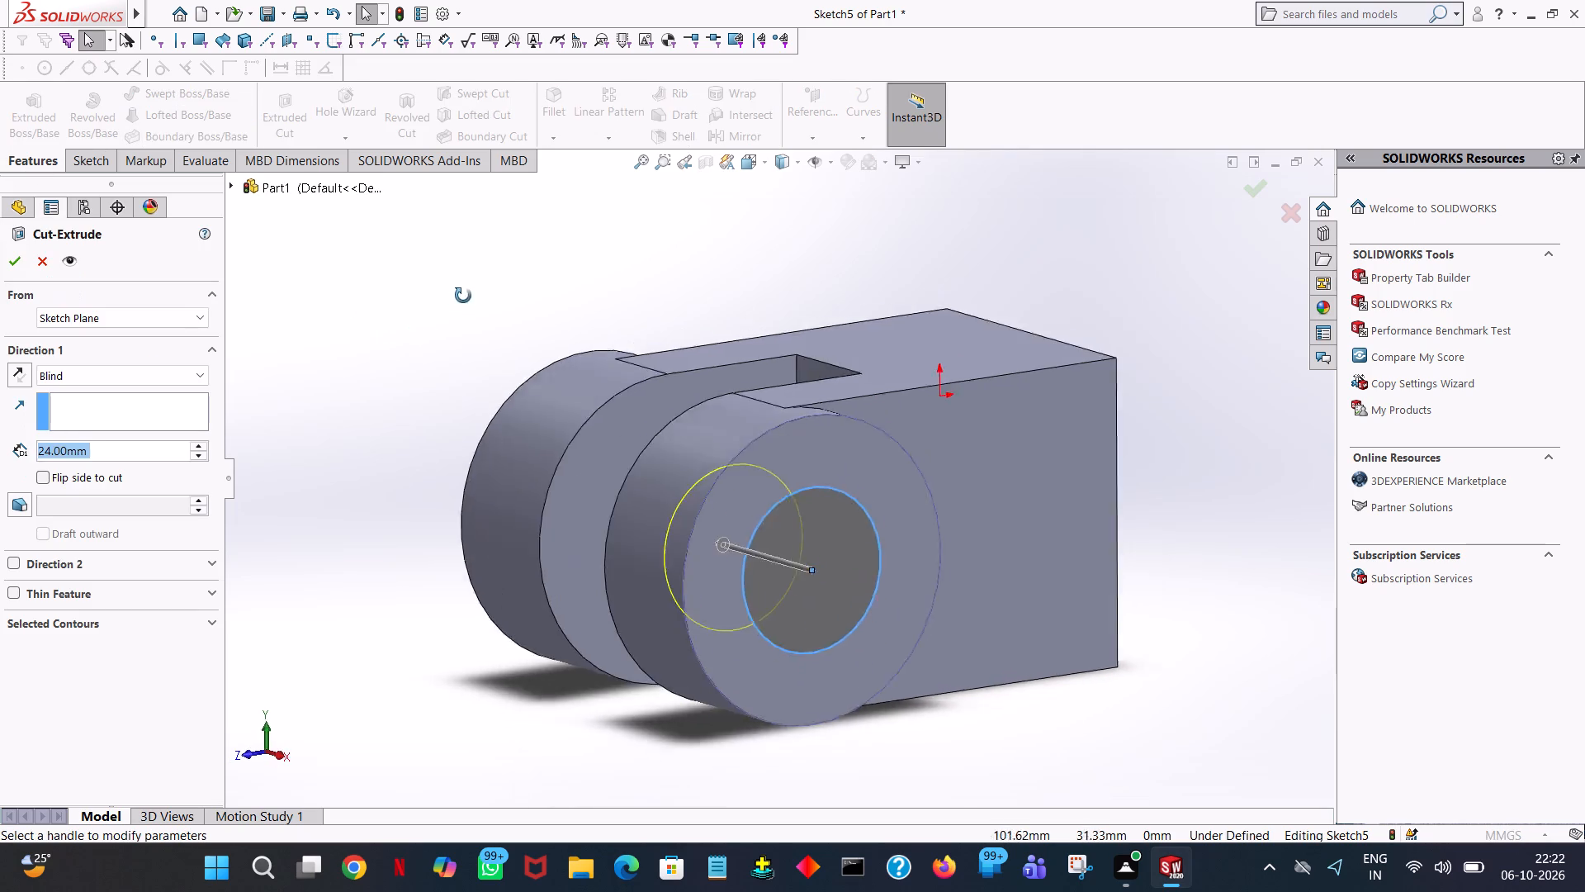
middle_click_drag(463, 296, 554, 243)
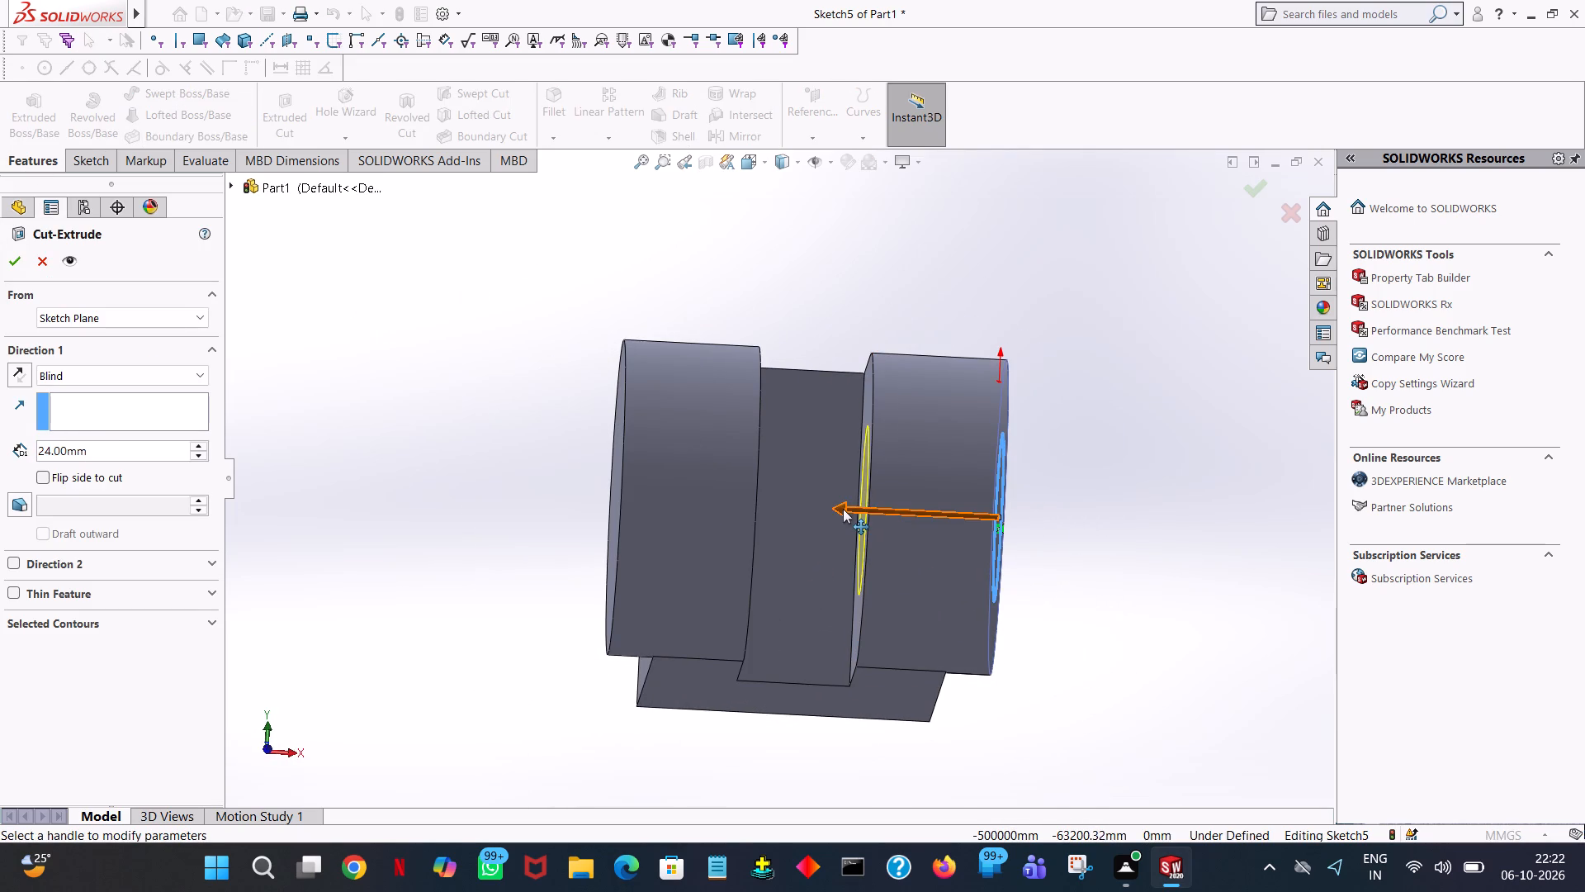
left_click_drag(842, 509, 510, 501)
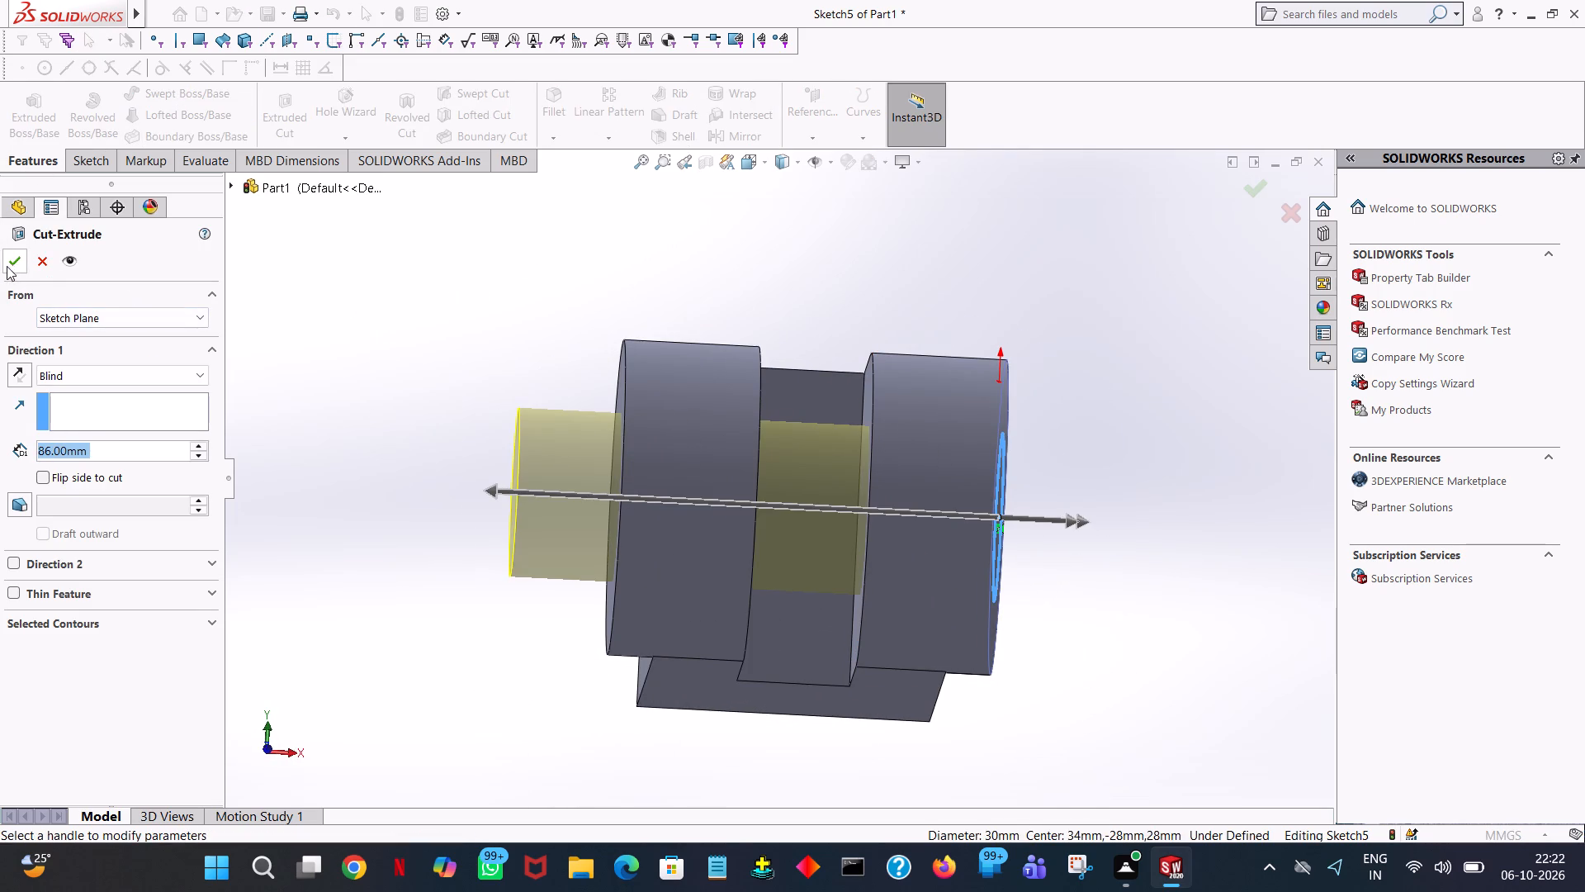
left_click(19, 266)
left_click(504, 259)
middle_click_drag(505, 263, 456, 273)
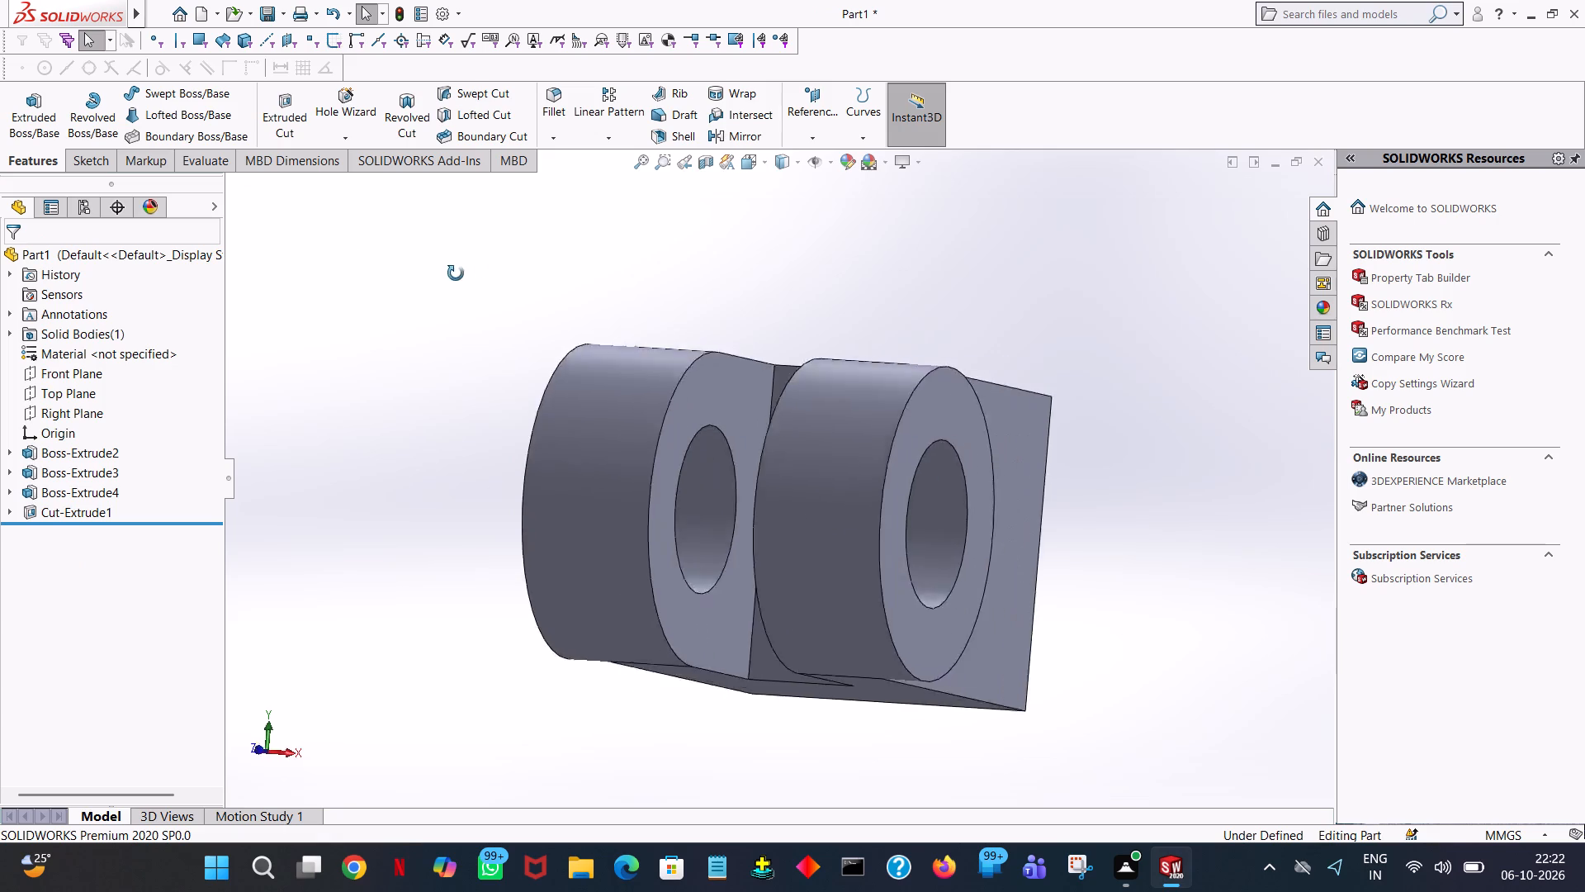
middle_click_drag(456, 273, 340, 254)
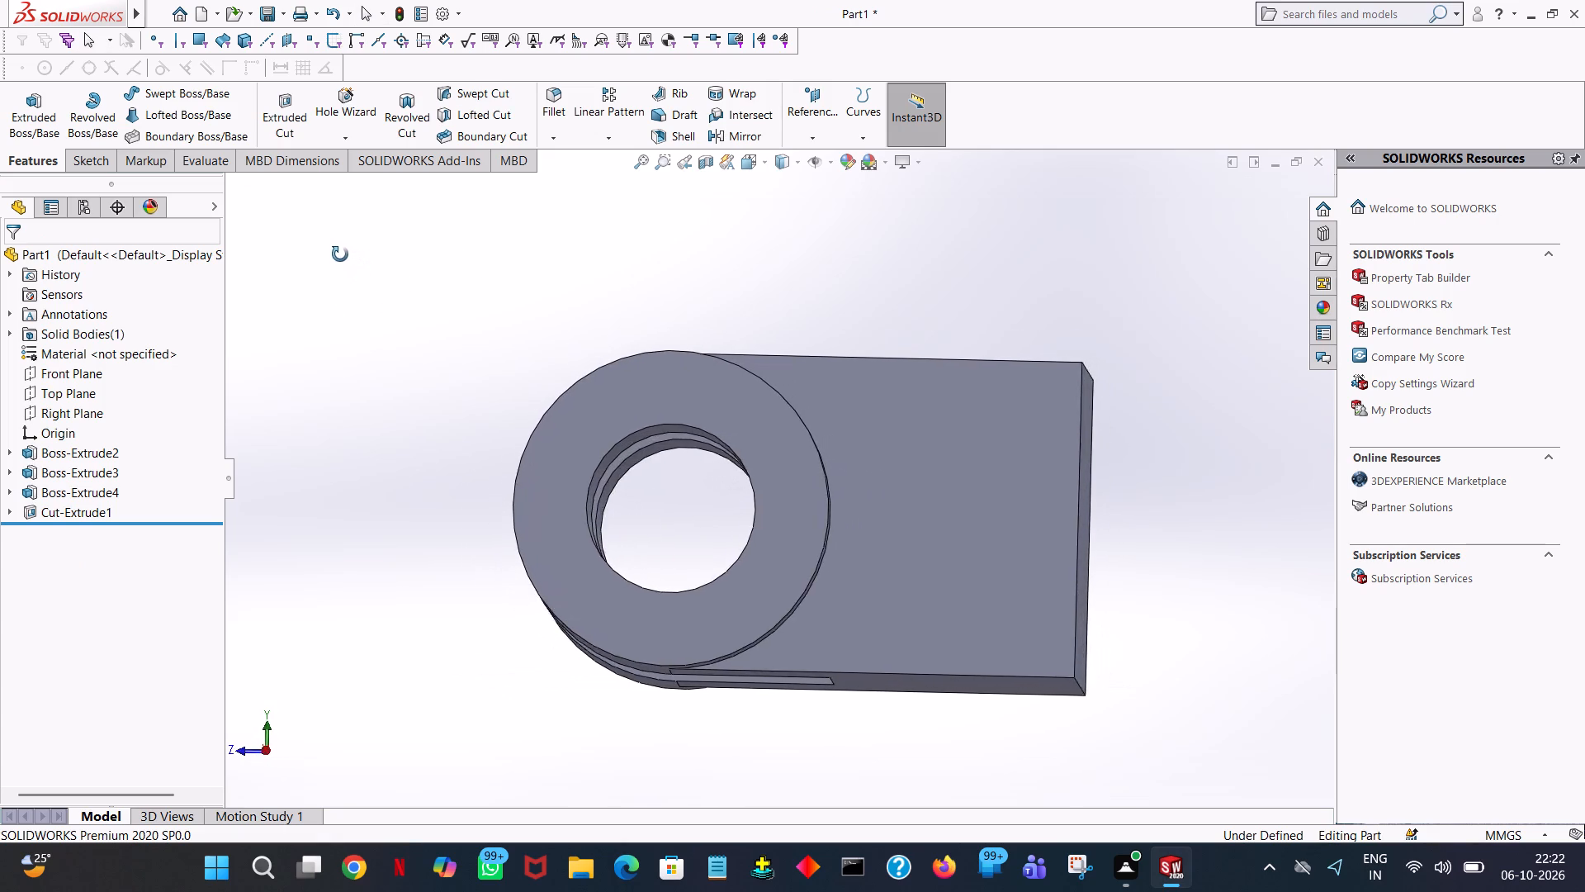
middle_click_drag(340, 254, 362, 354)
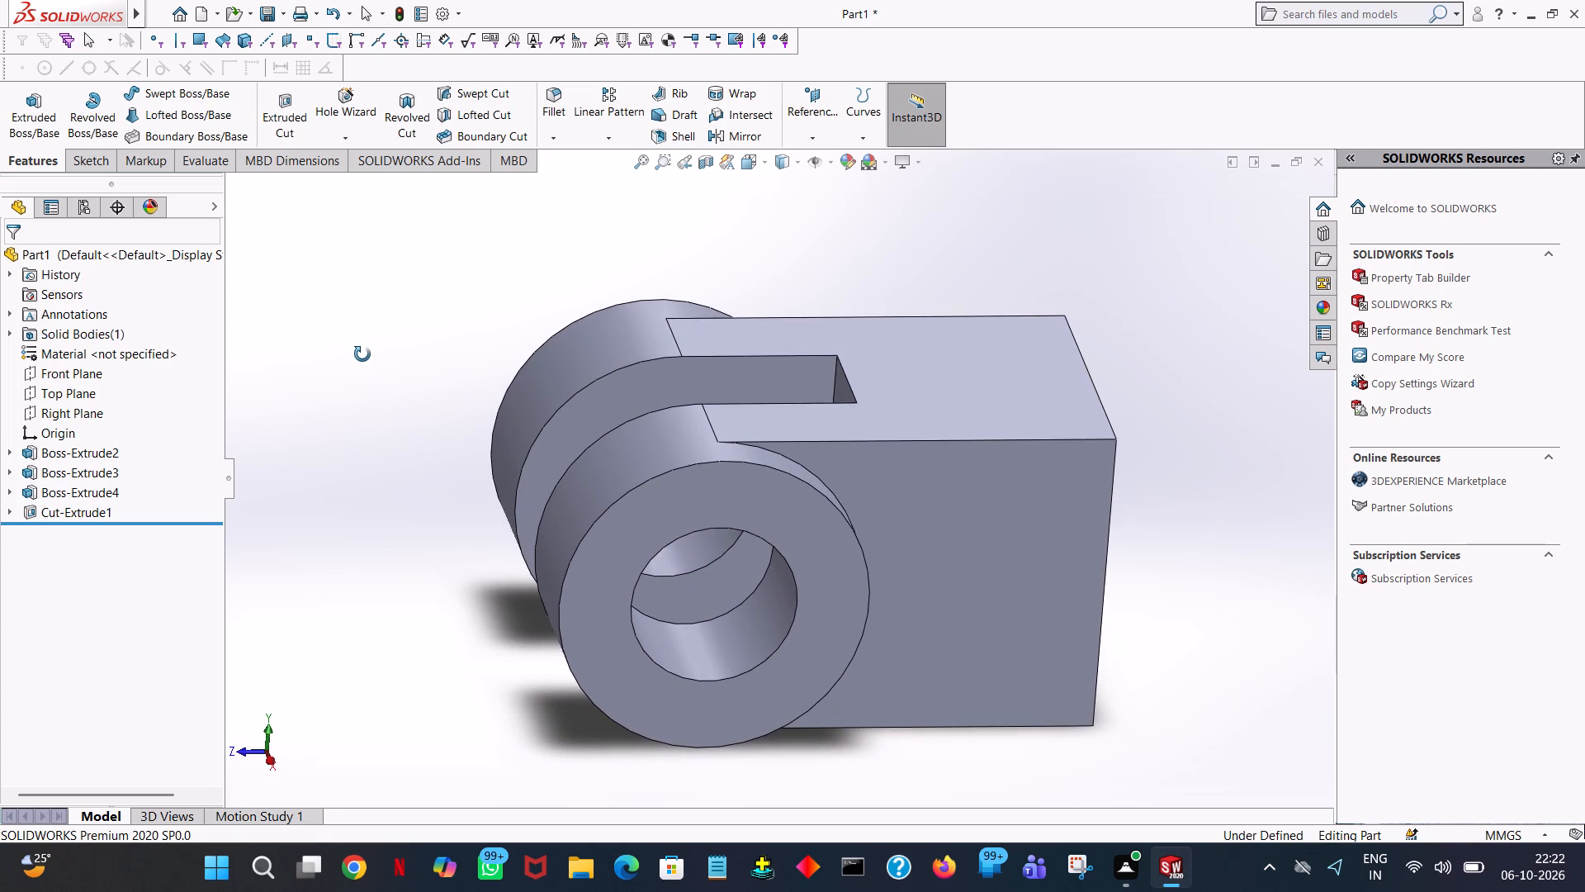
Start a boss sketch on the body's positive-X side face and draw a 24 mm vertical line up the negative-Z end edge from its lower corner.
middle_click_drag(362, 354, 379, 508)
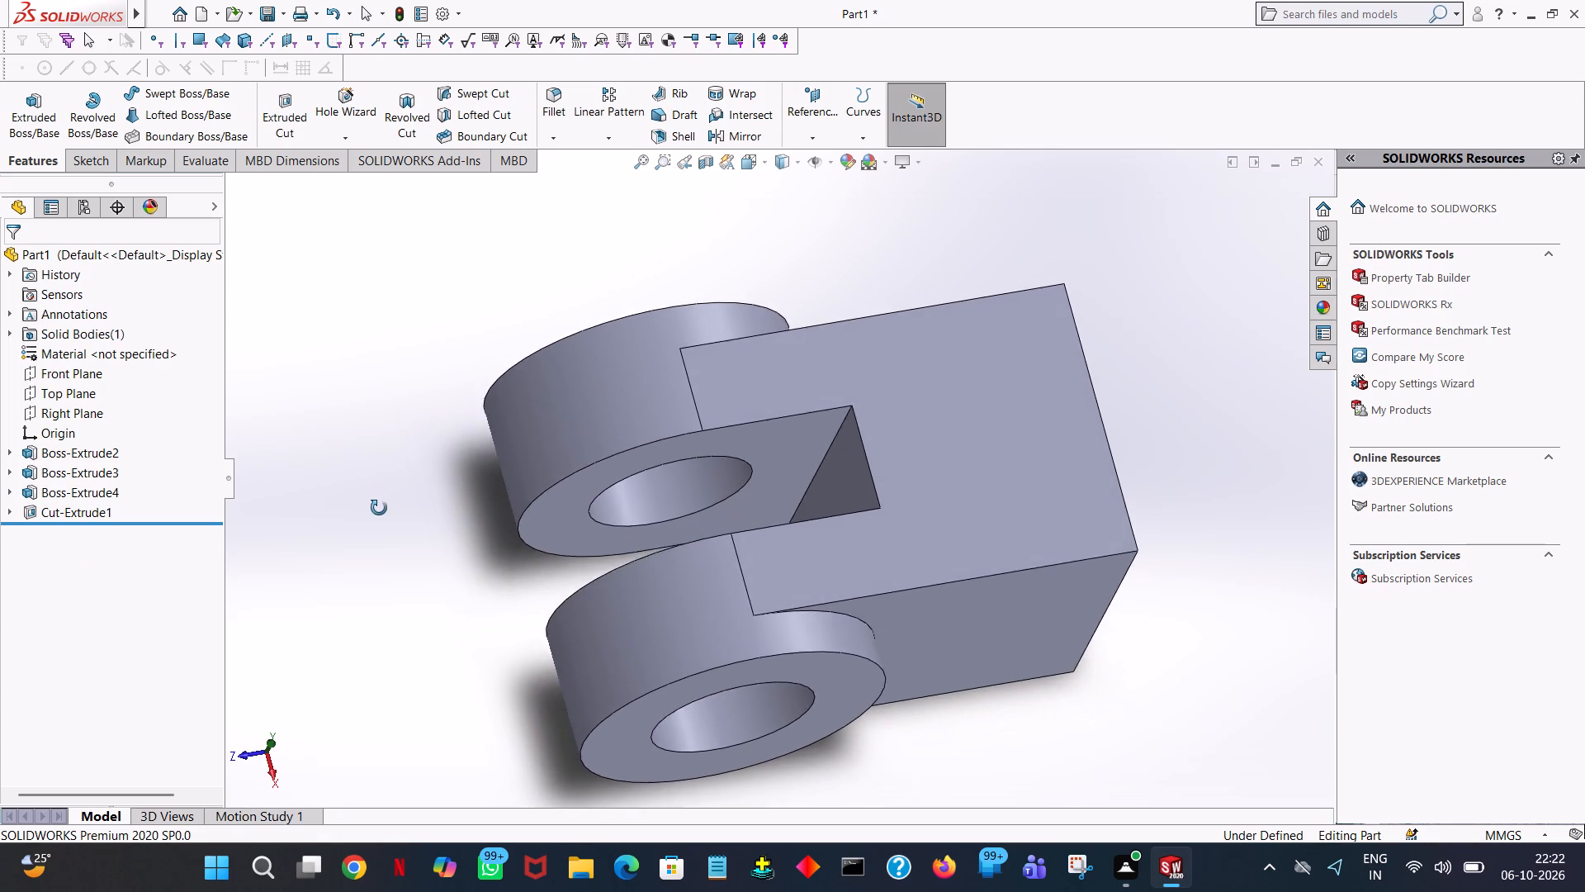
middle_click_drag(379, 508, 363, 435)
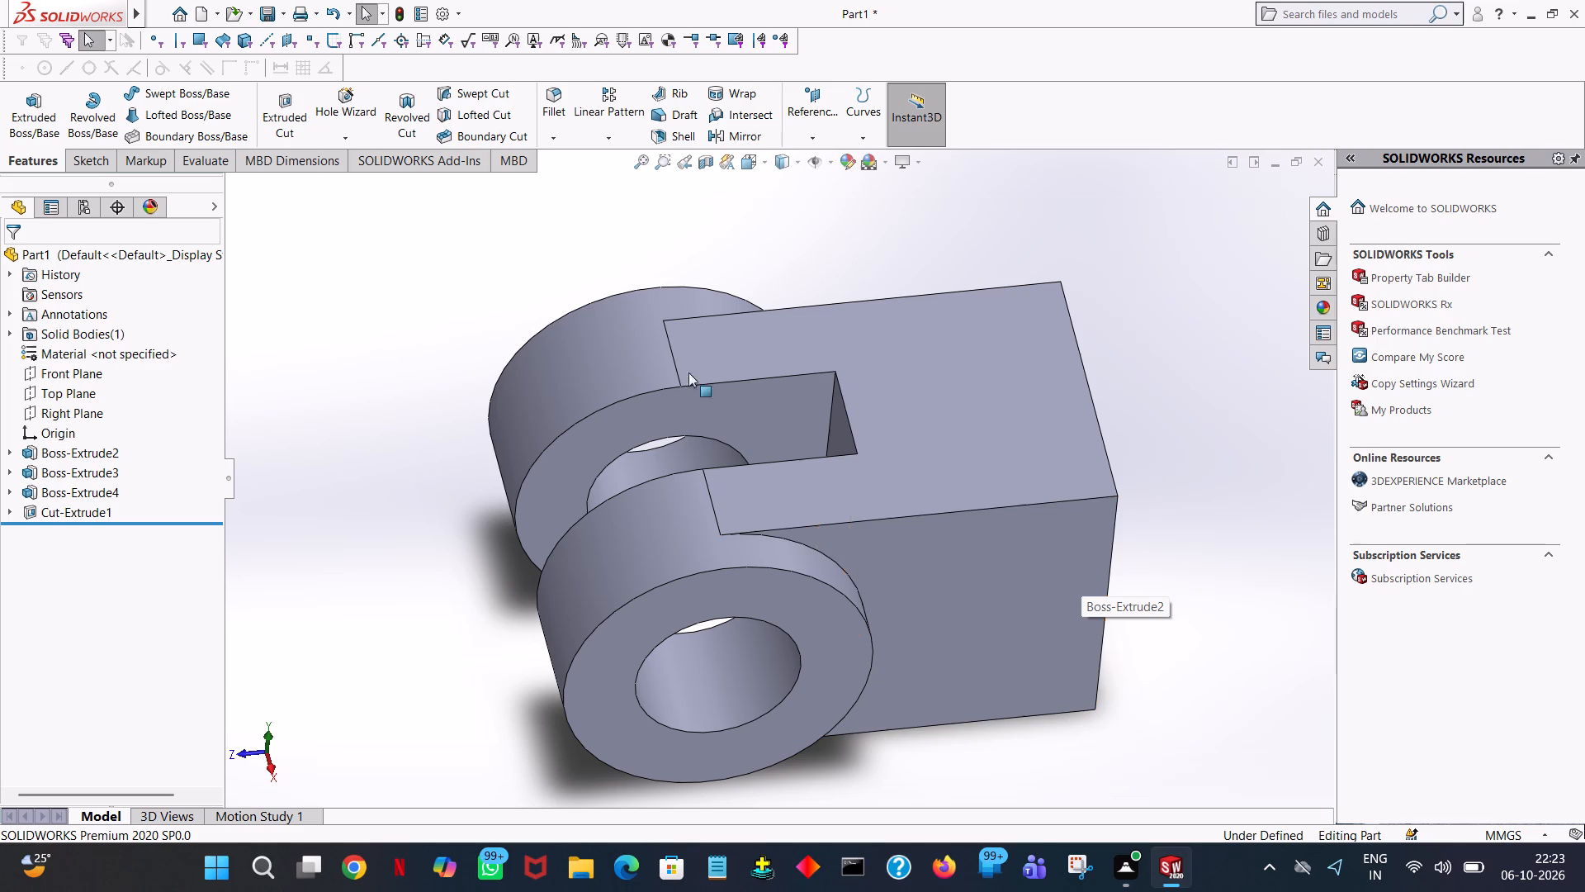
left_click(25, 97)
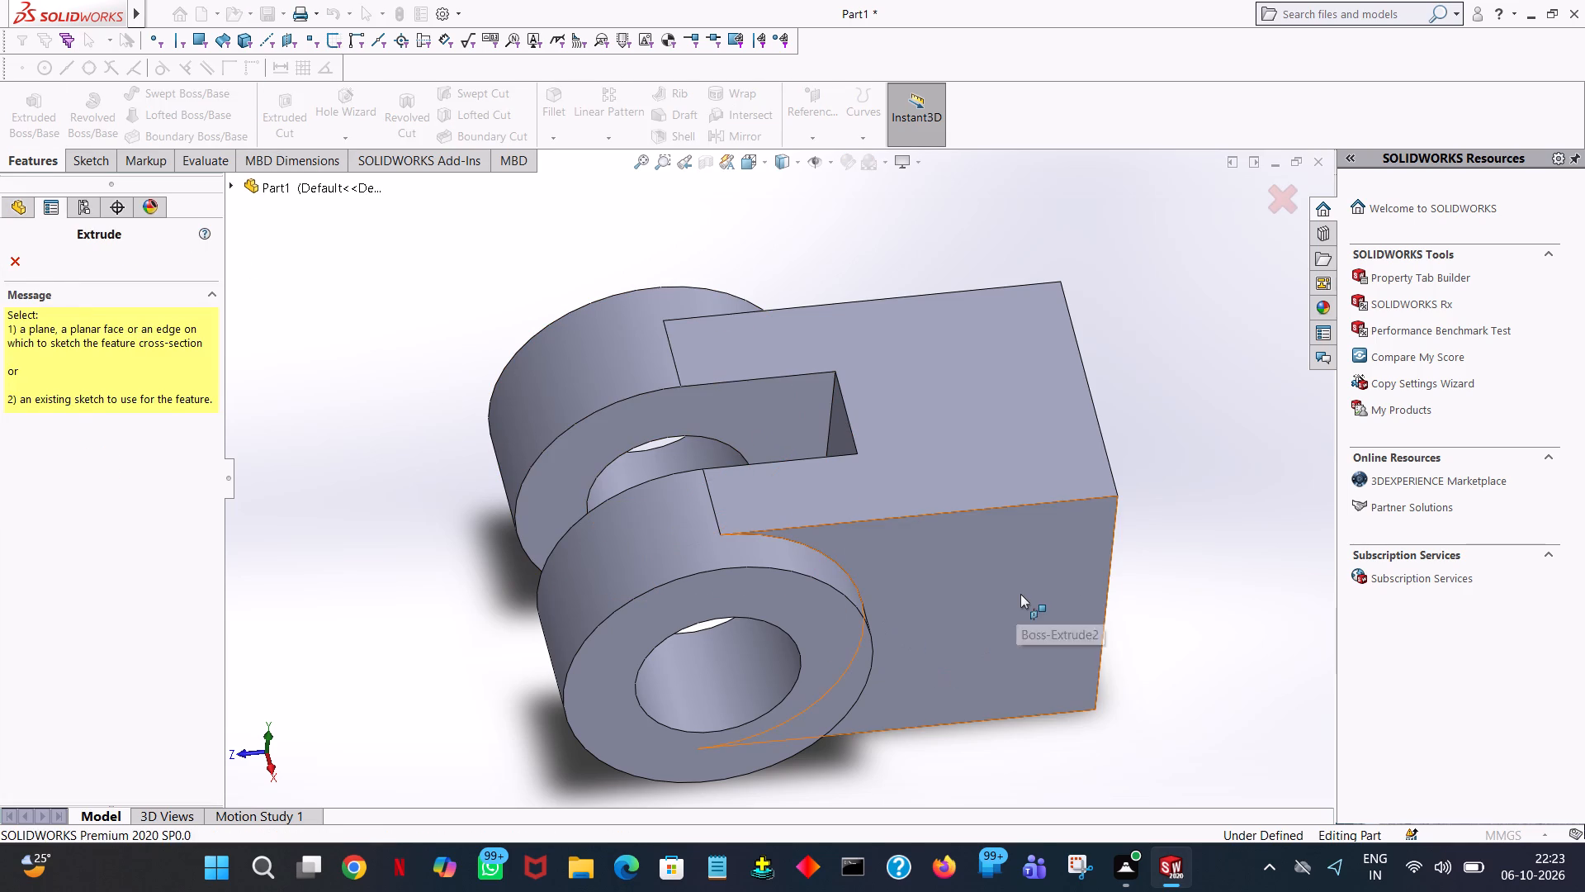
left_click(1020, 594)
key("space")
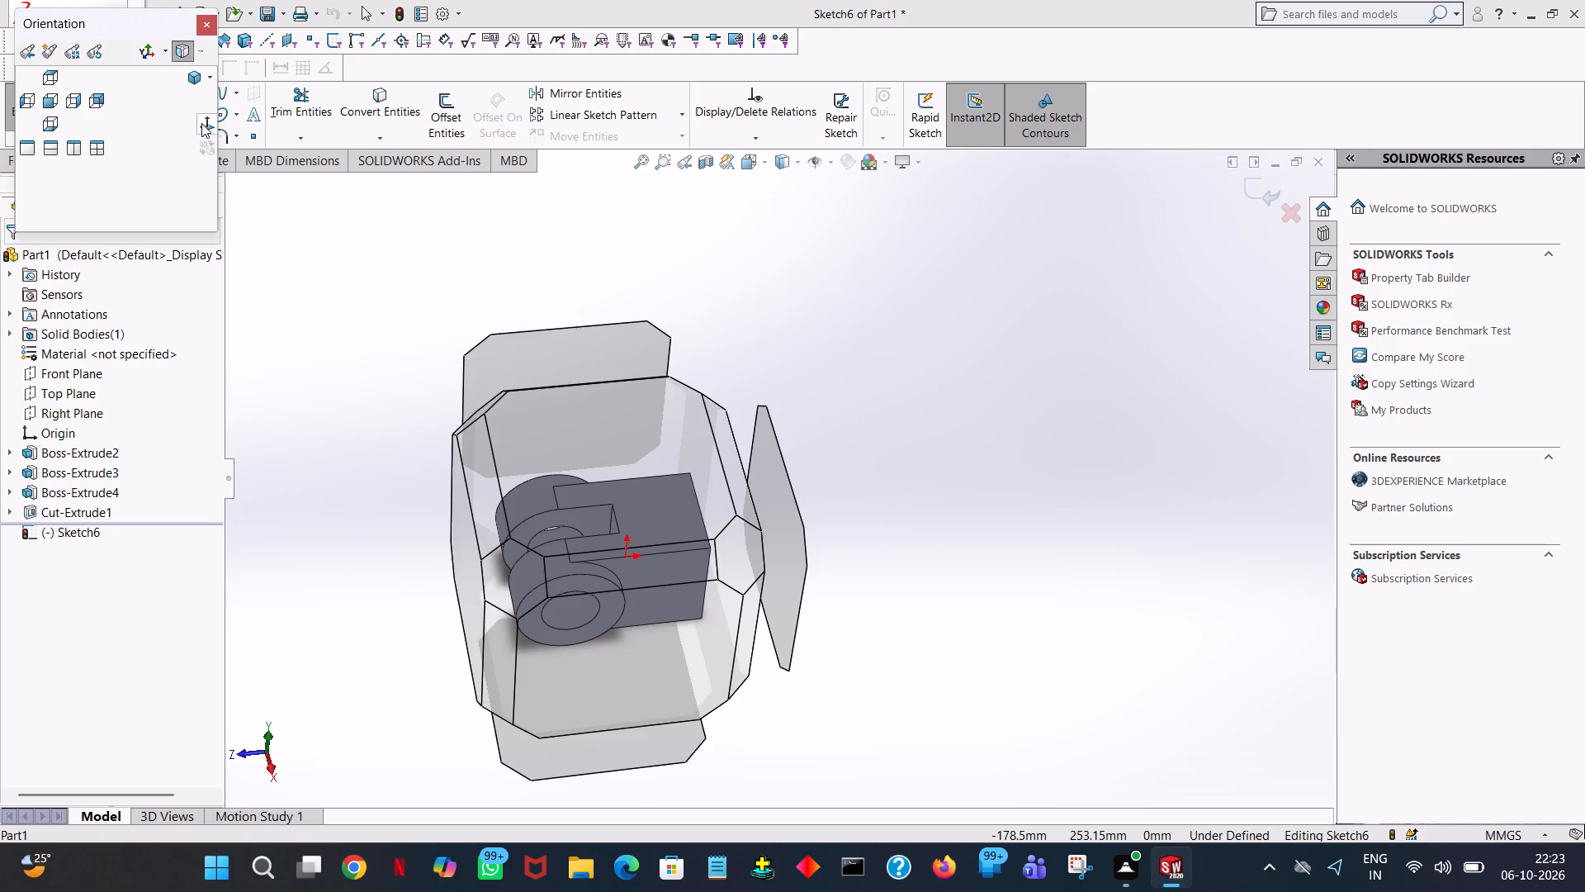
left_click(202, 123)
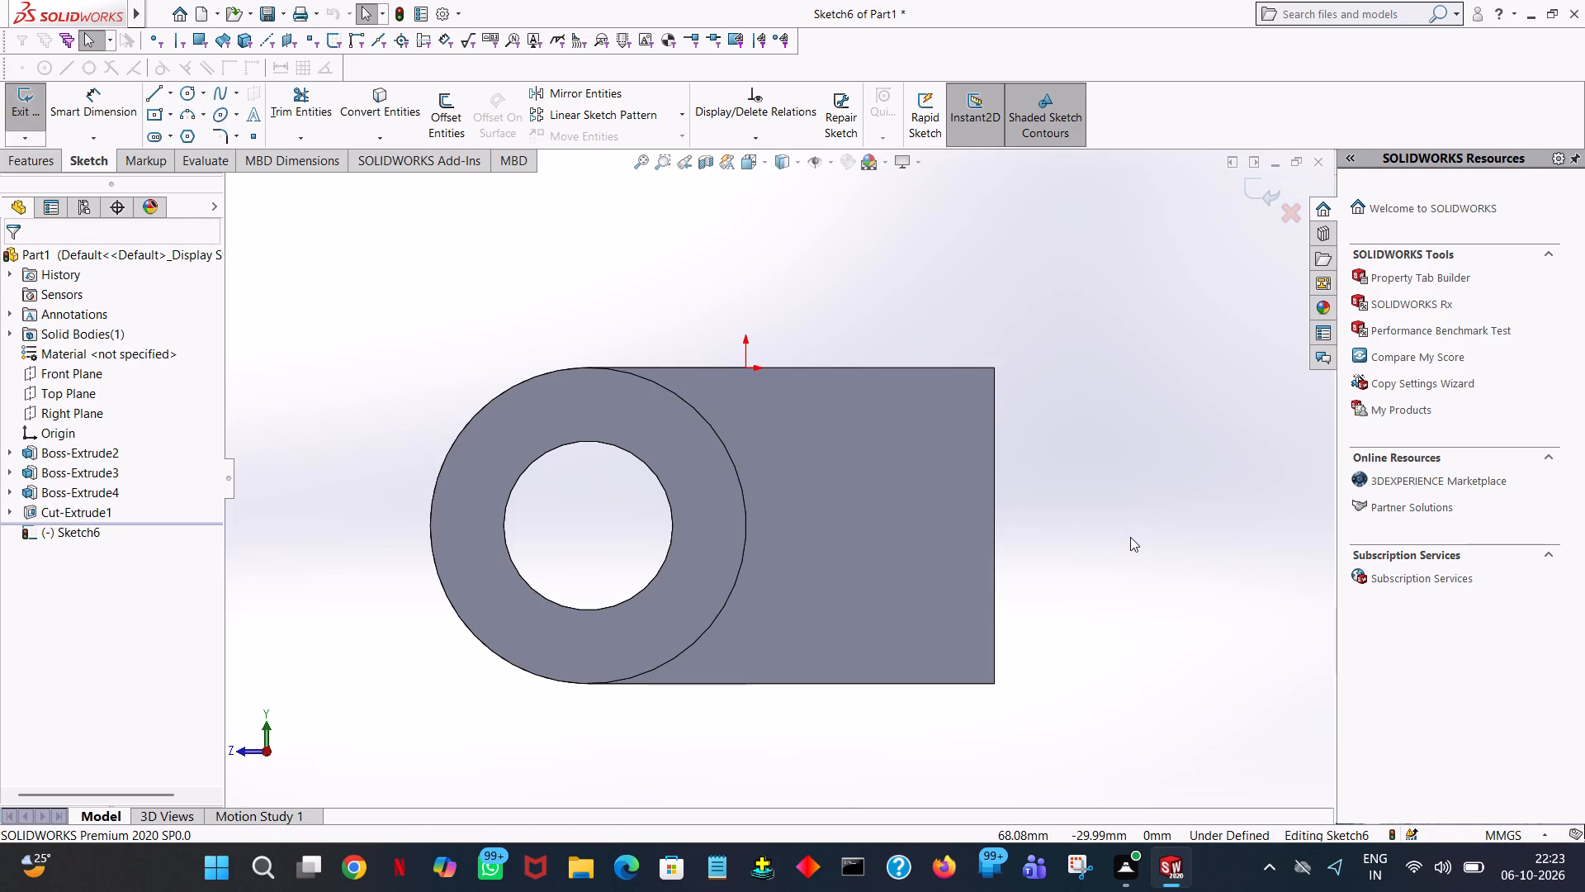
middle_click_drag(1126, 538, 968, 534, "ctrl")
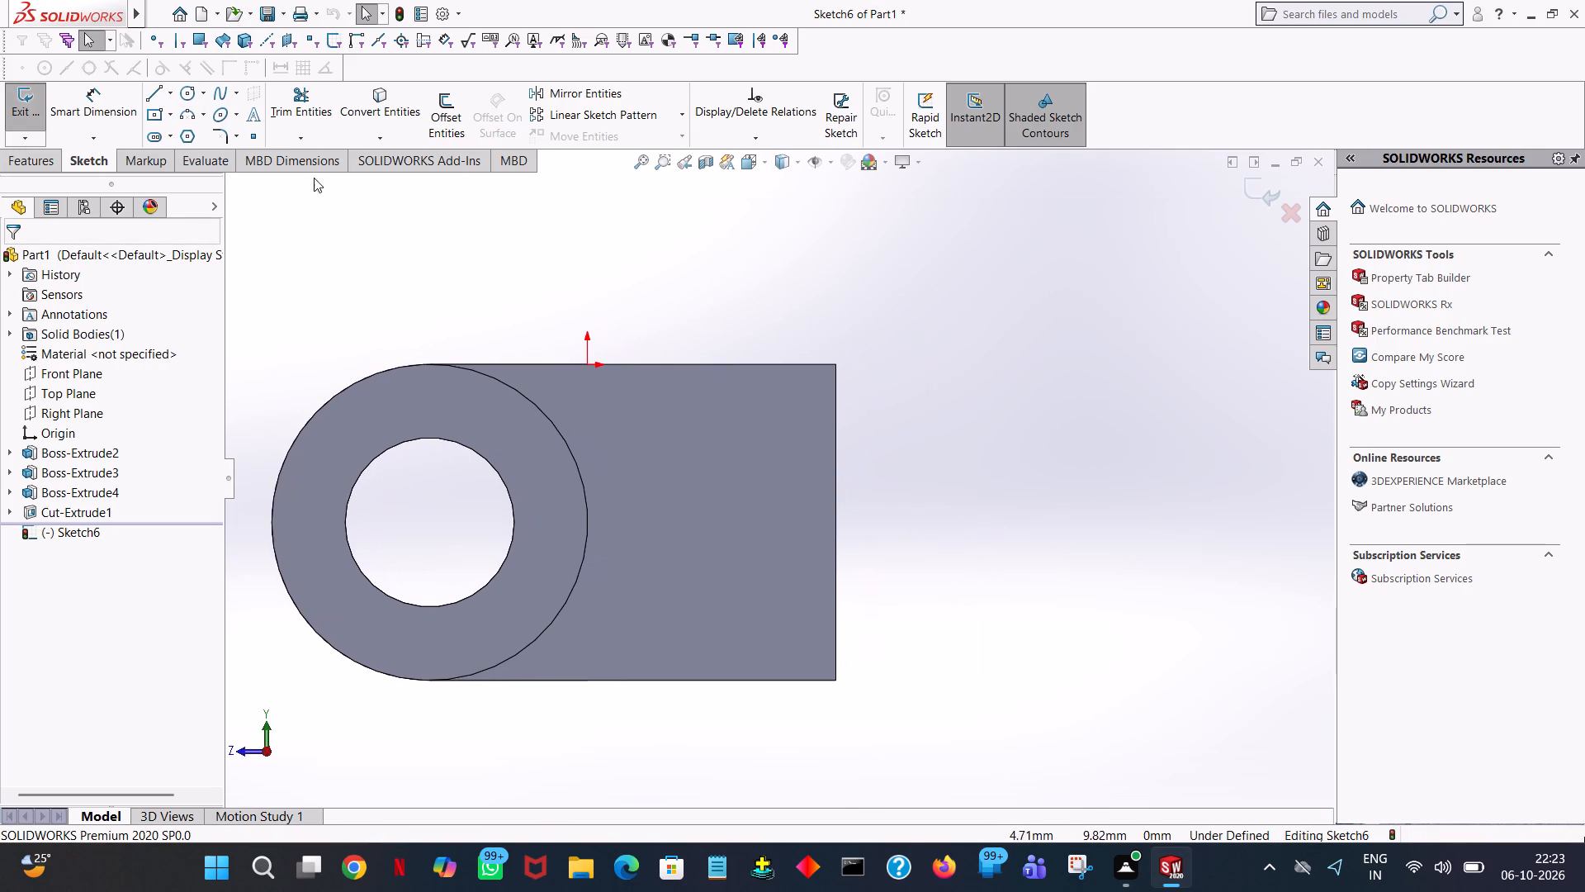
left_click(156, 88)
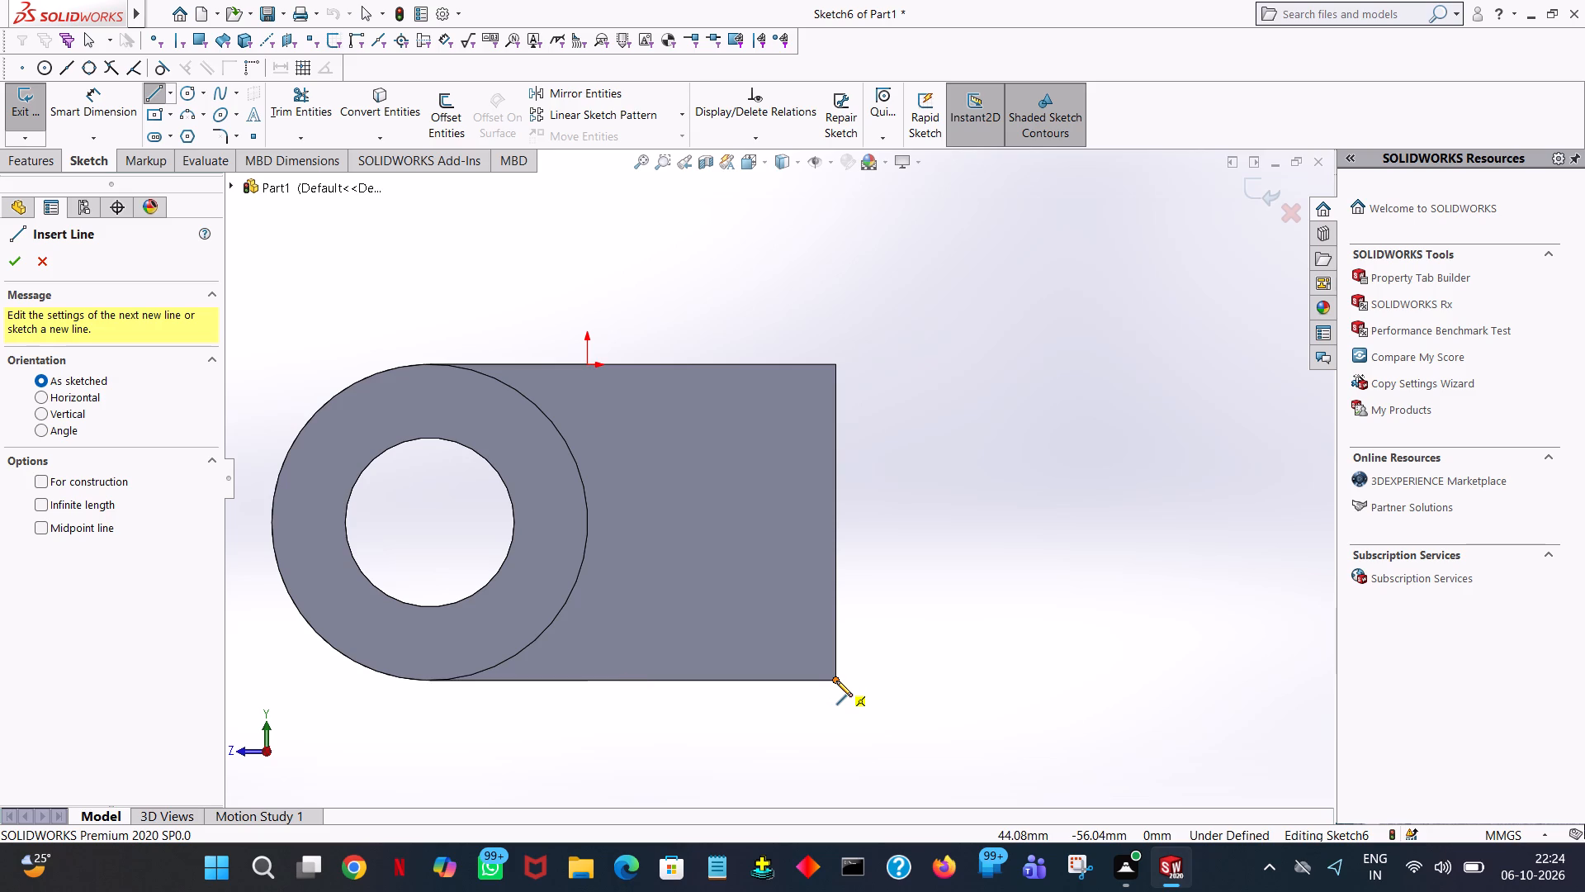
left_click(836, 681)
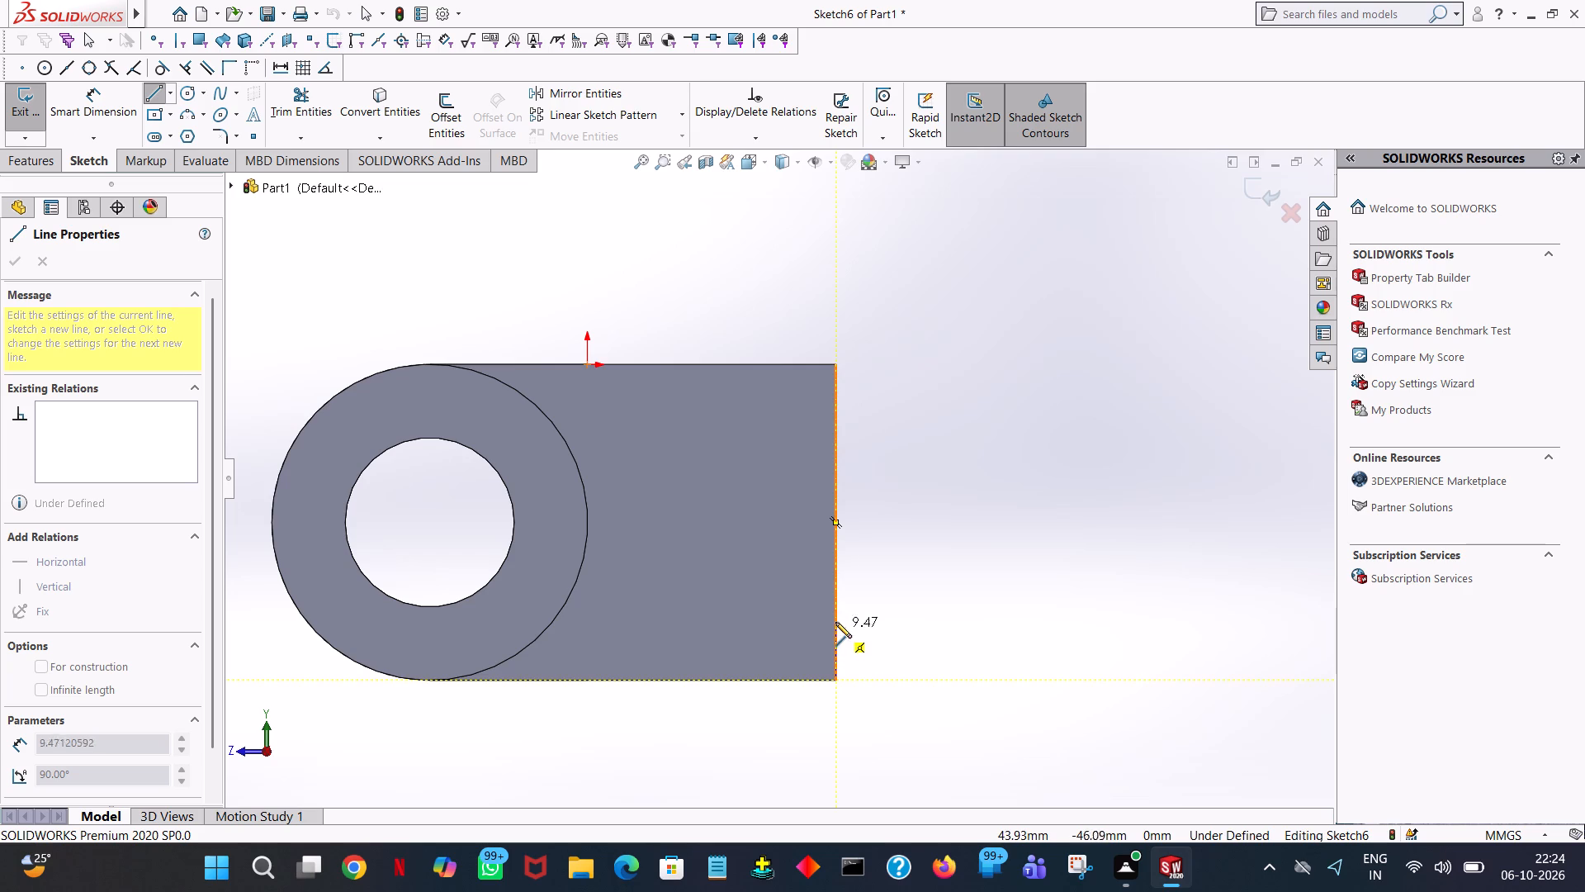
left_click(835, 596)
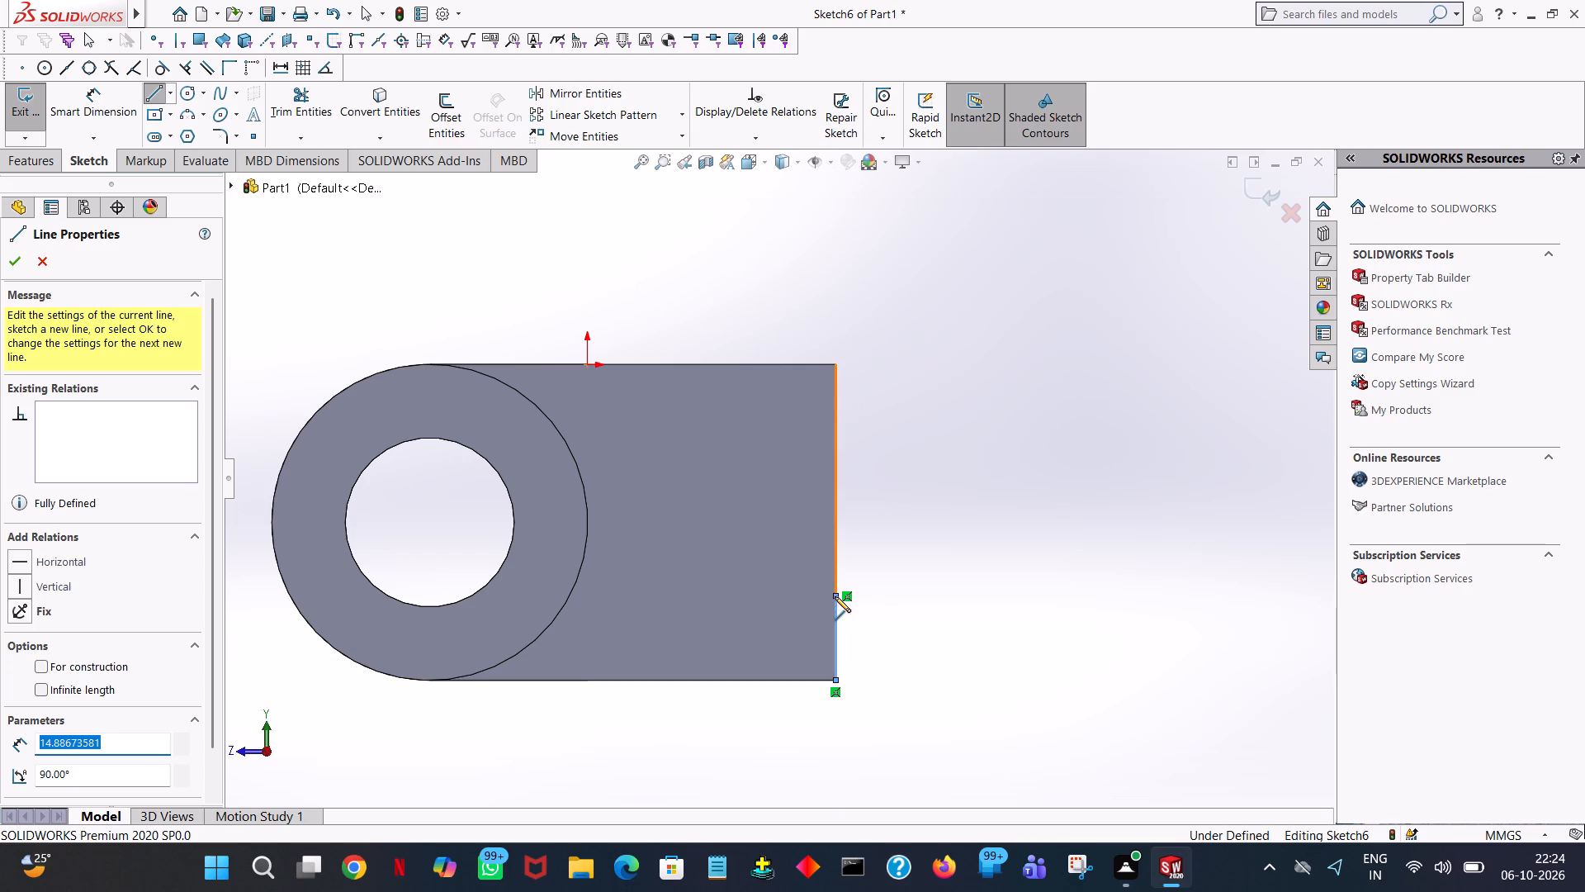
key("0")
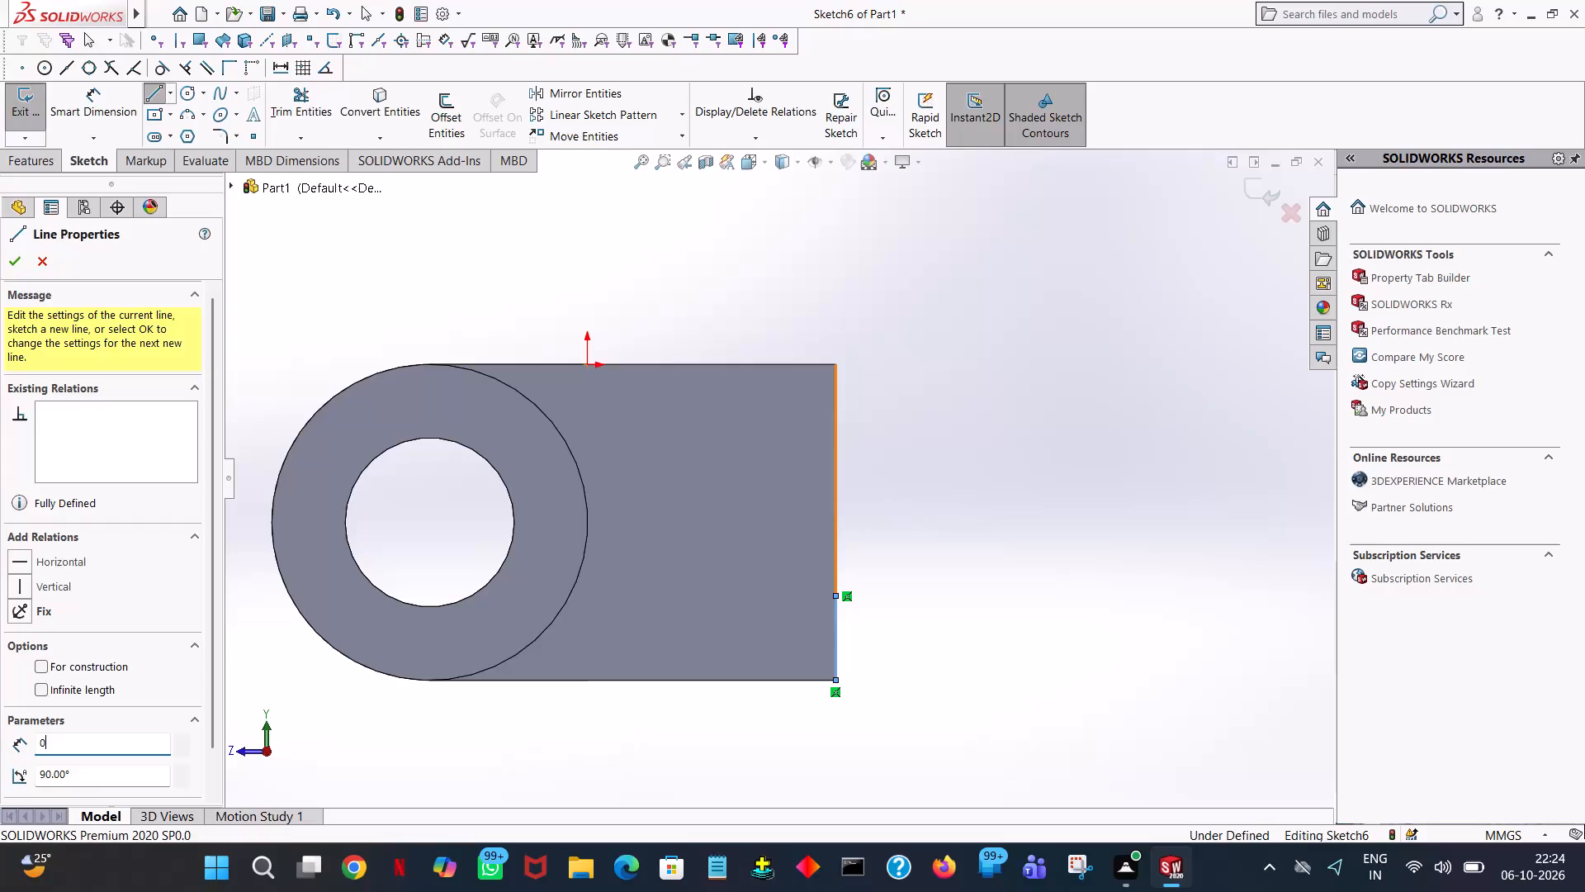
key("BackSpace")
type("24")
key("Return")
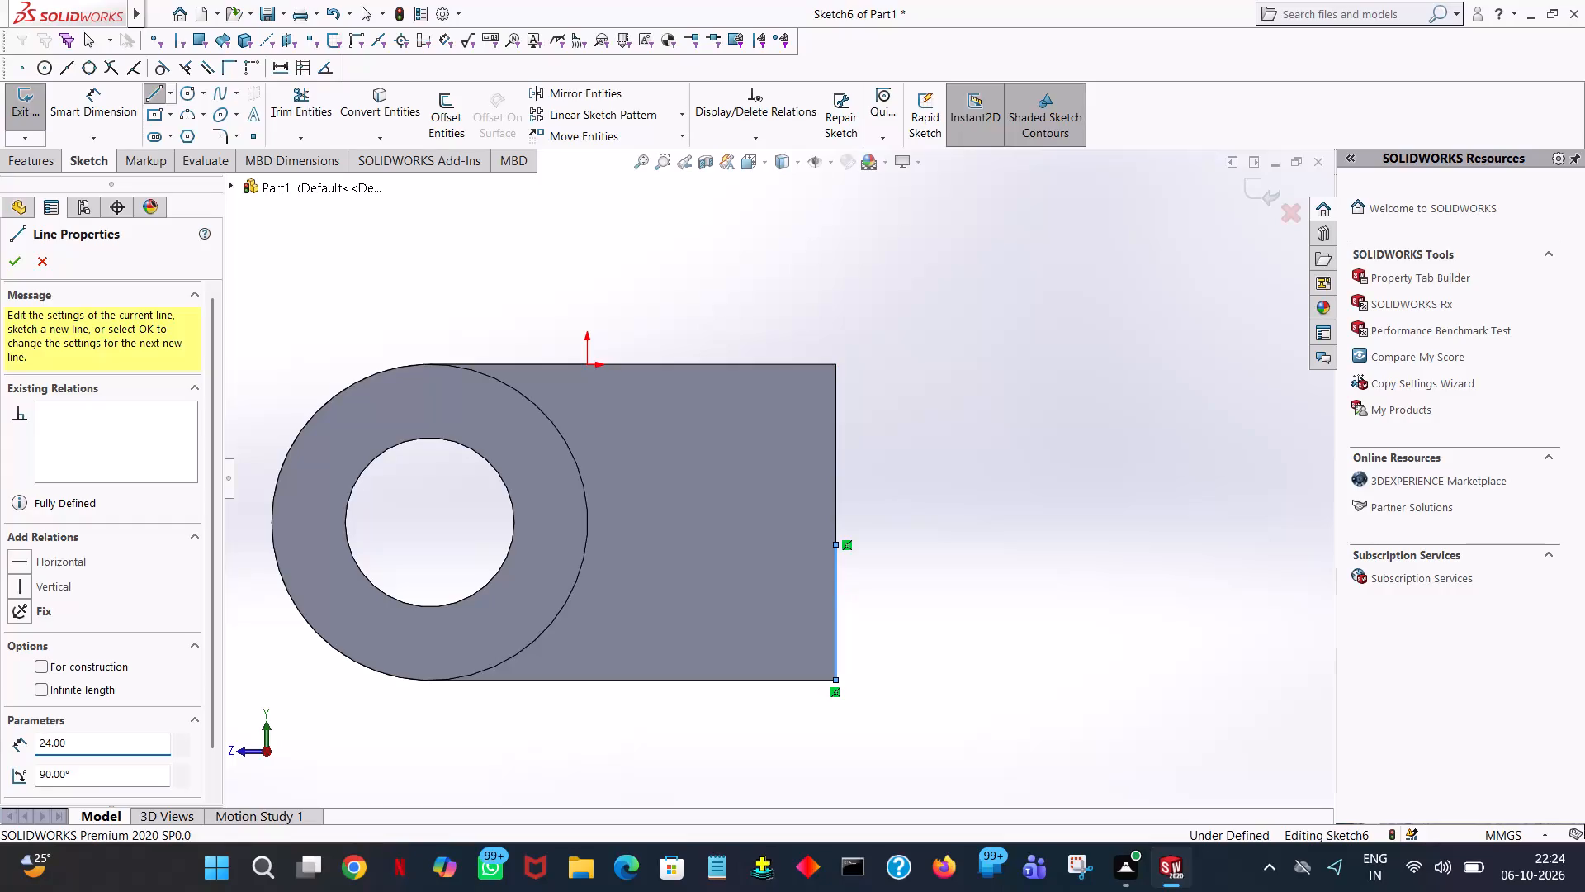
Draw a horizontal line outward from the top of the 24 mm line and set its length to 28 mm.
left_click(1073, 541)
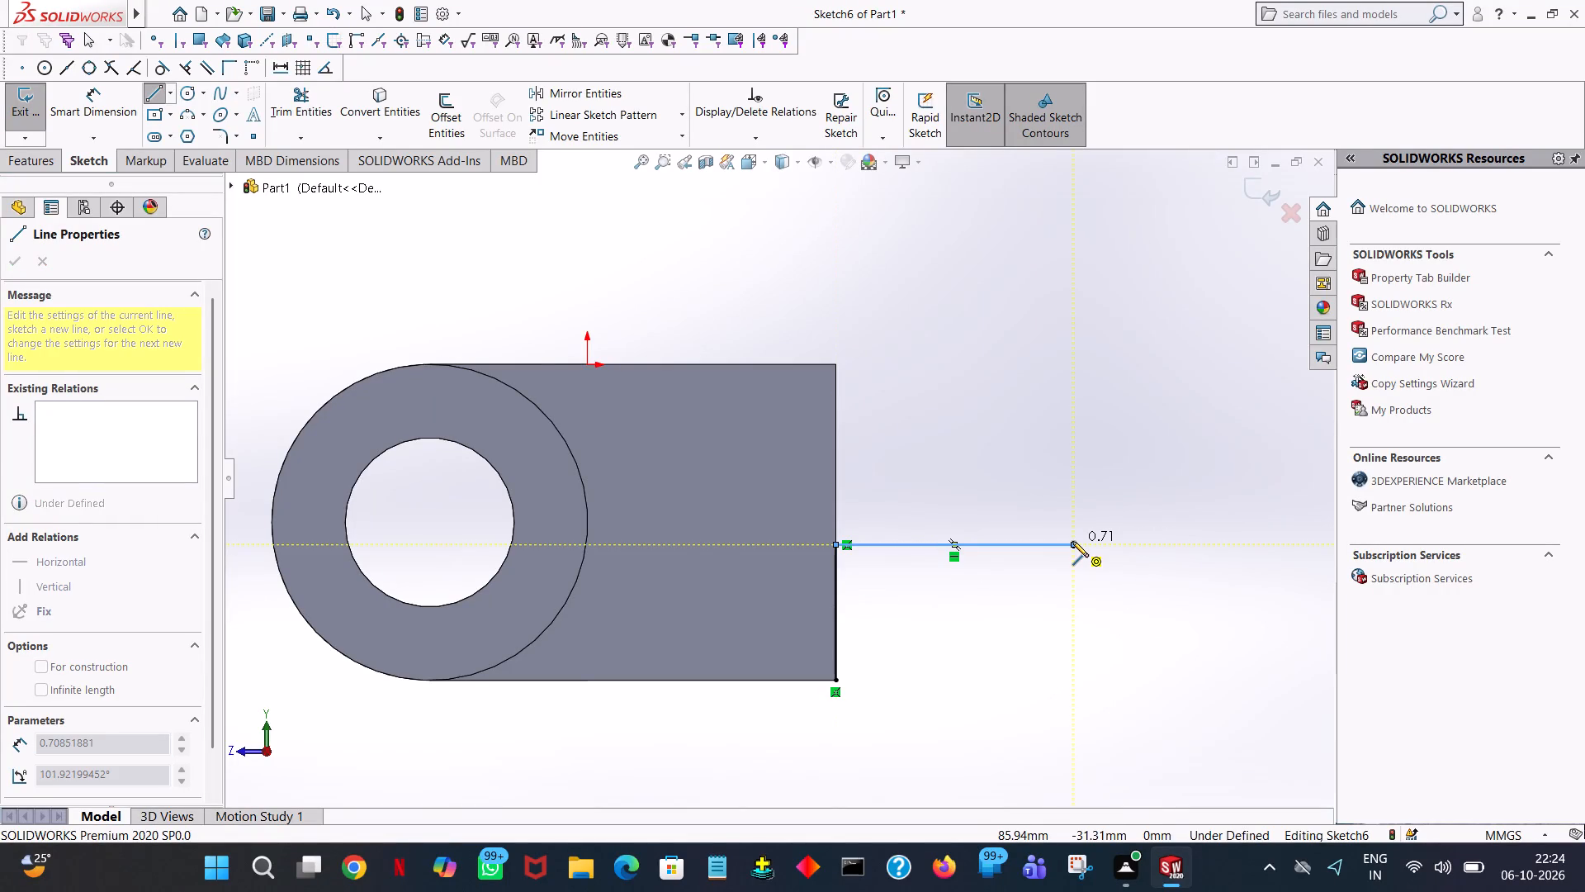
key("2")
right_click(1072, 541)
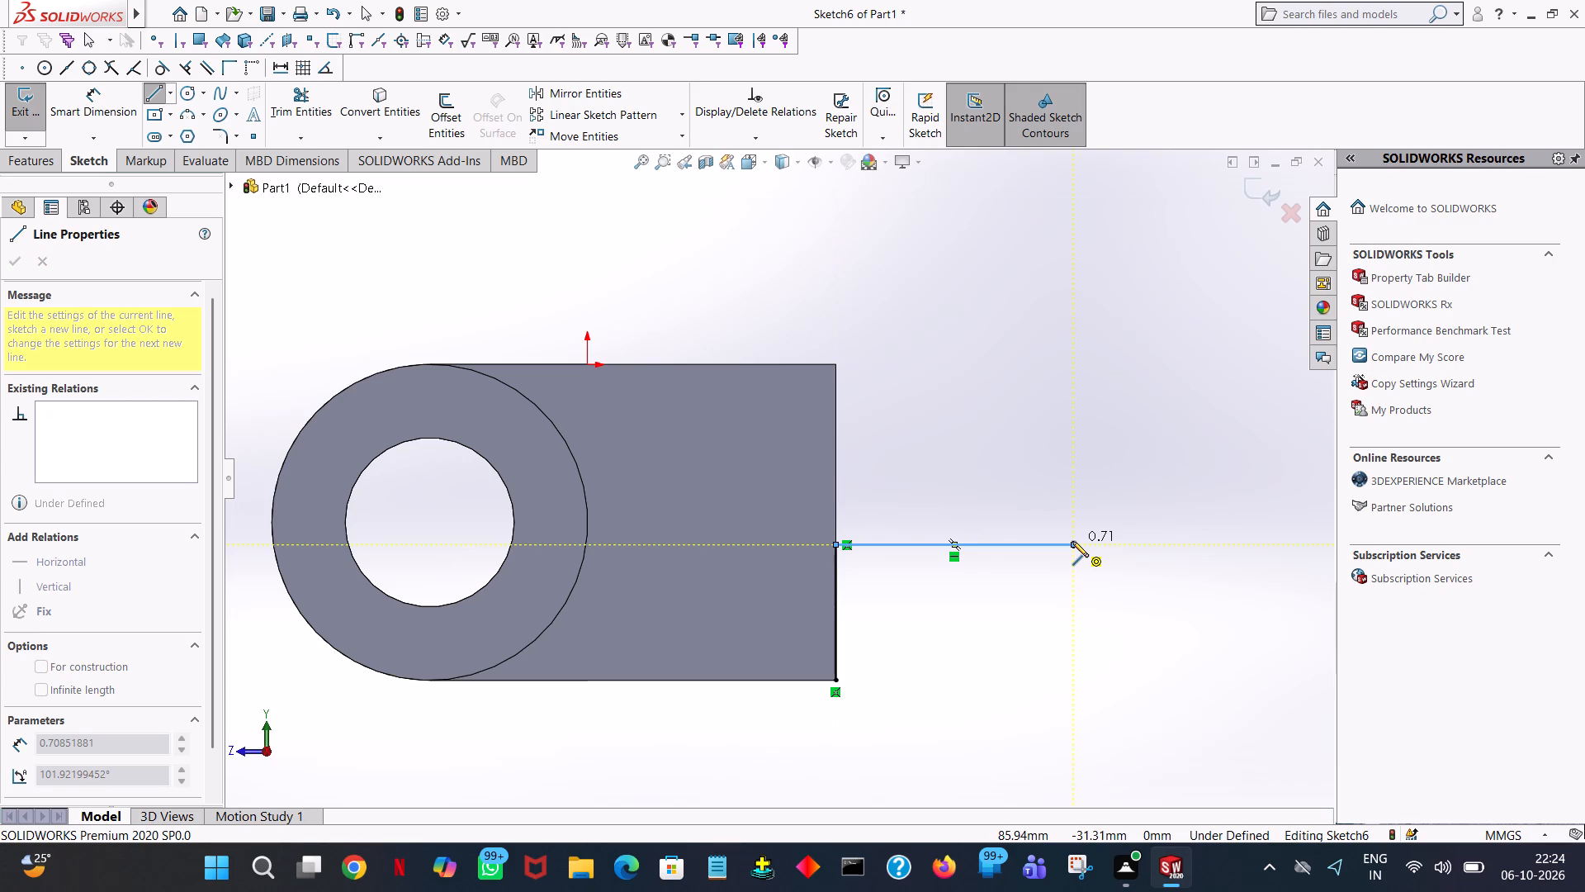
left_click(1086, 548)
left_click(1066, 545)
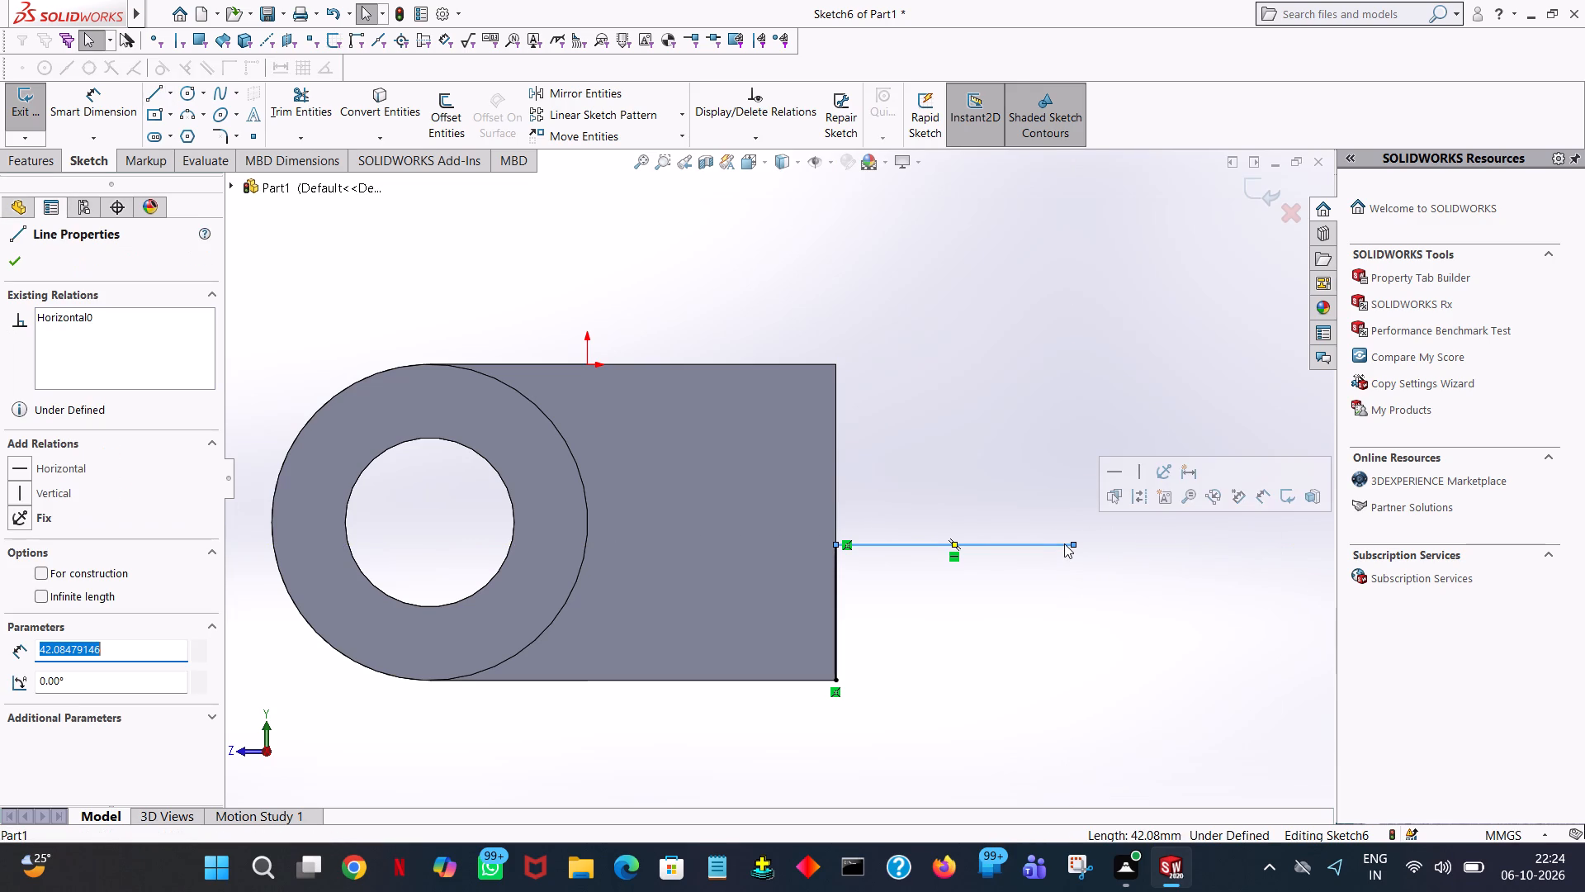
type("28")
key("Return")
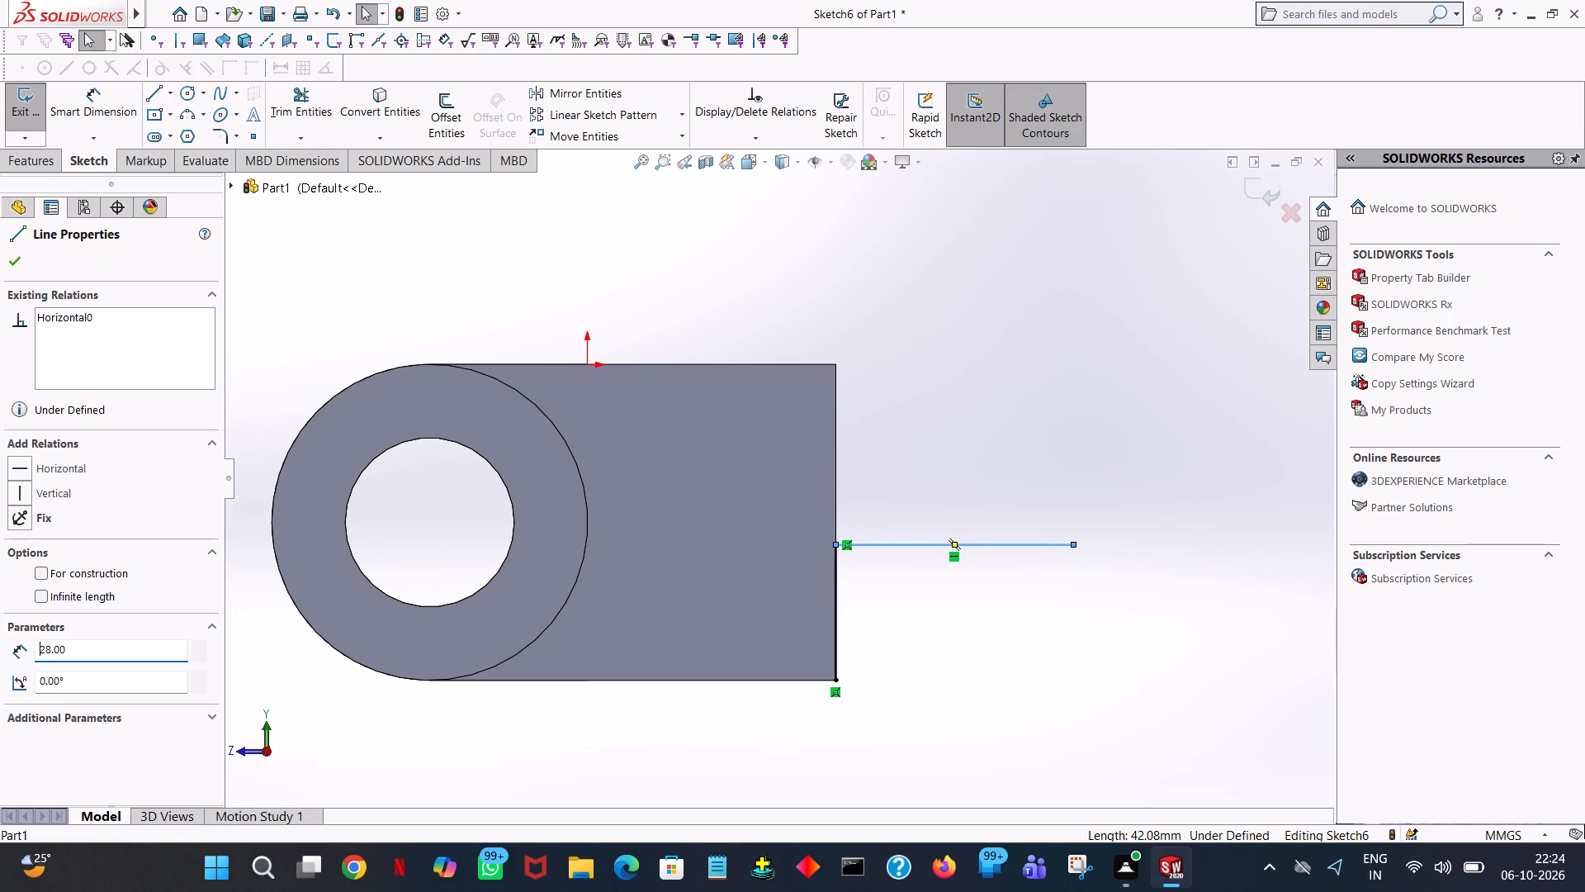
left_click(9, 266)
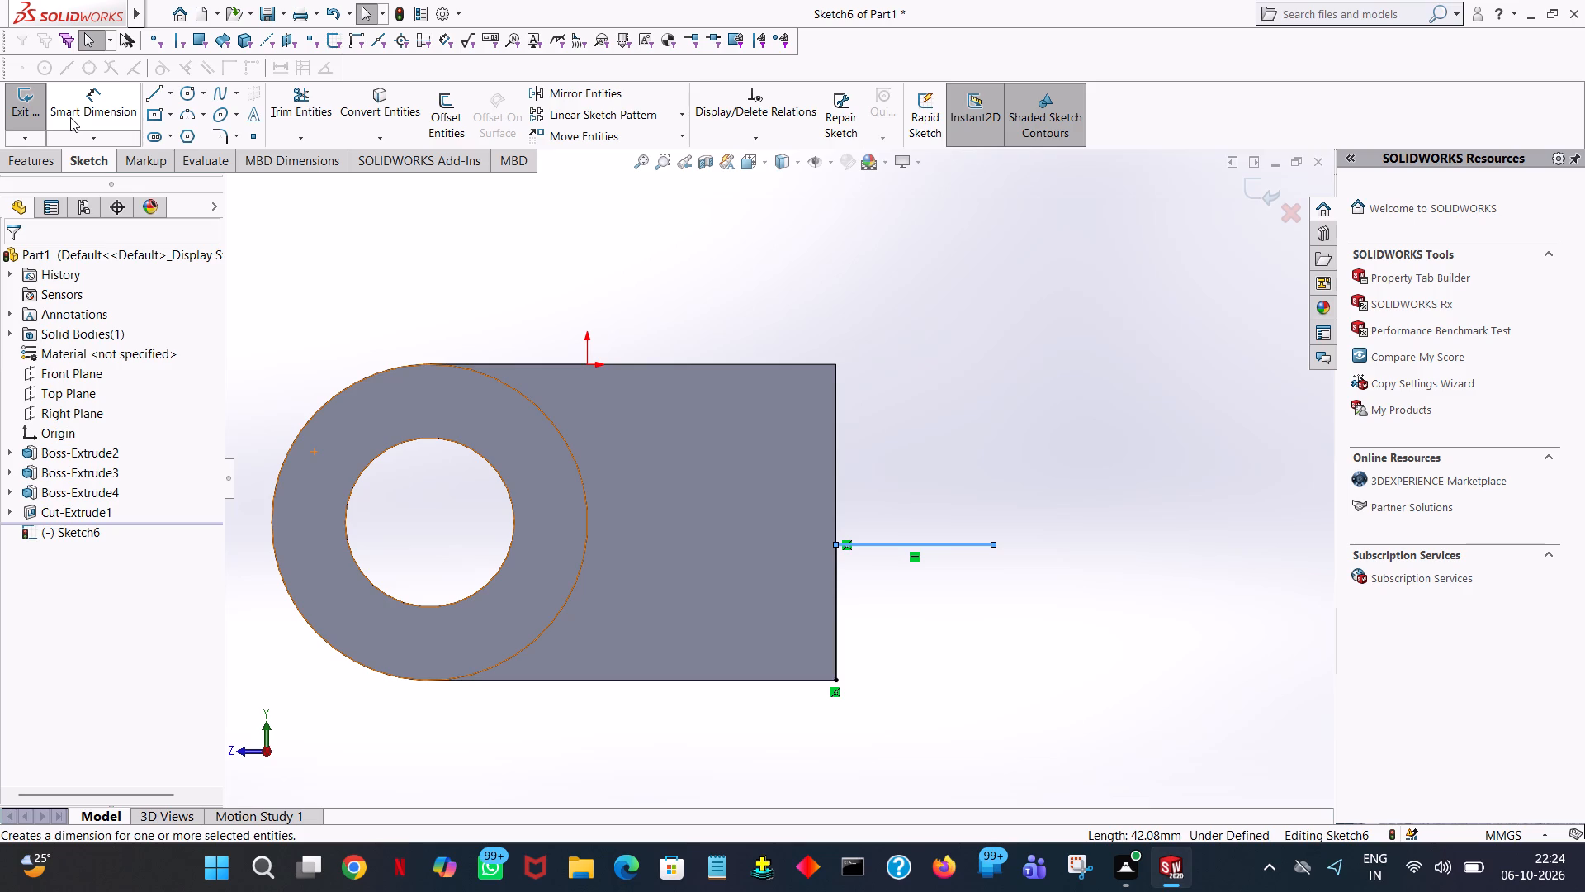
Draw a vertical line upward from the free end of the 28 mm line and set its length to 40 mm.
left_click(154, 87)
left_click(993, 544)
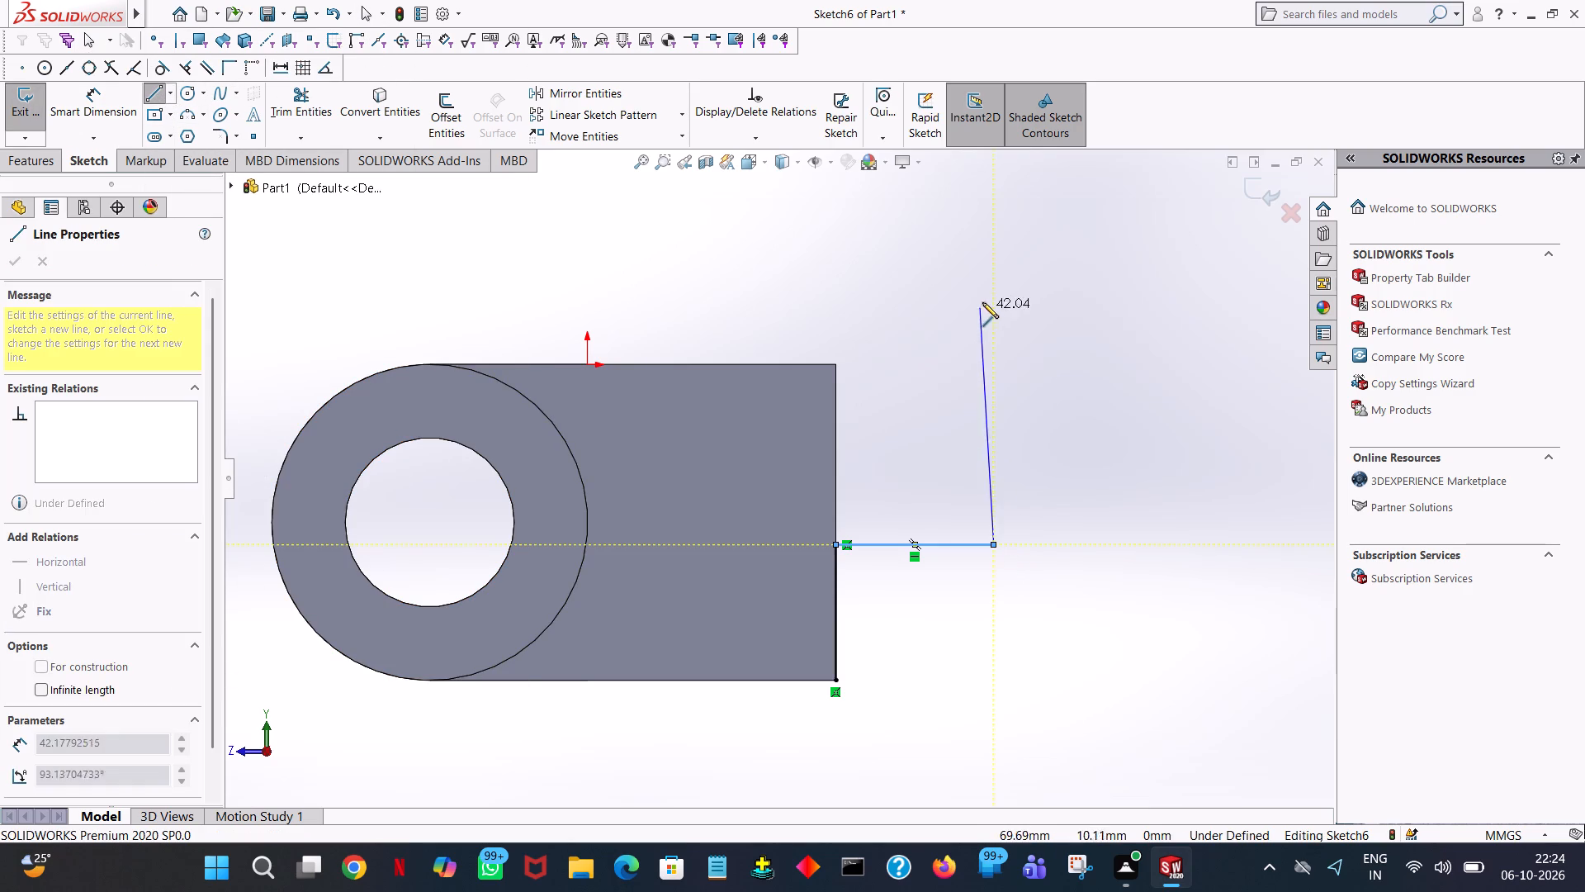
left_click(995, 282)
right_click(996, 282)
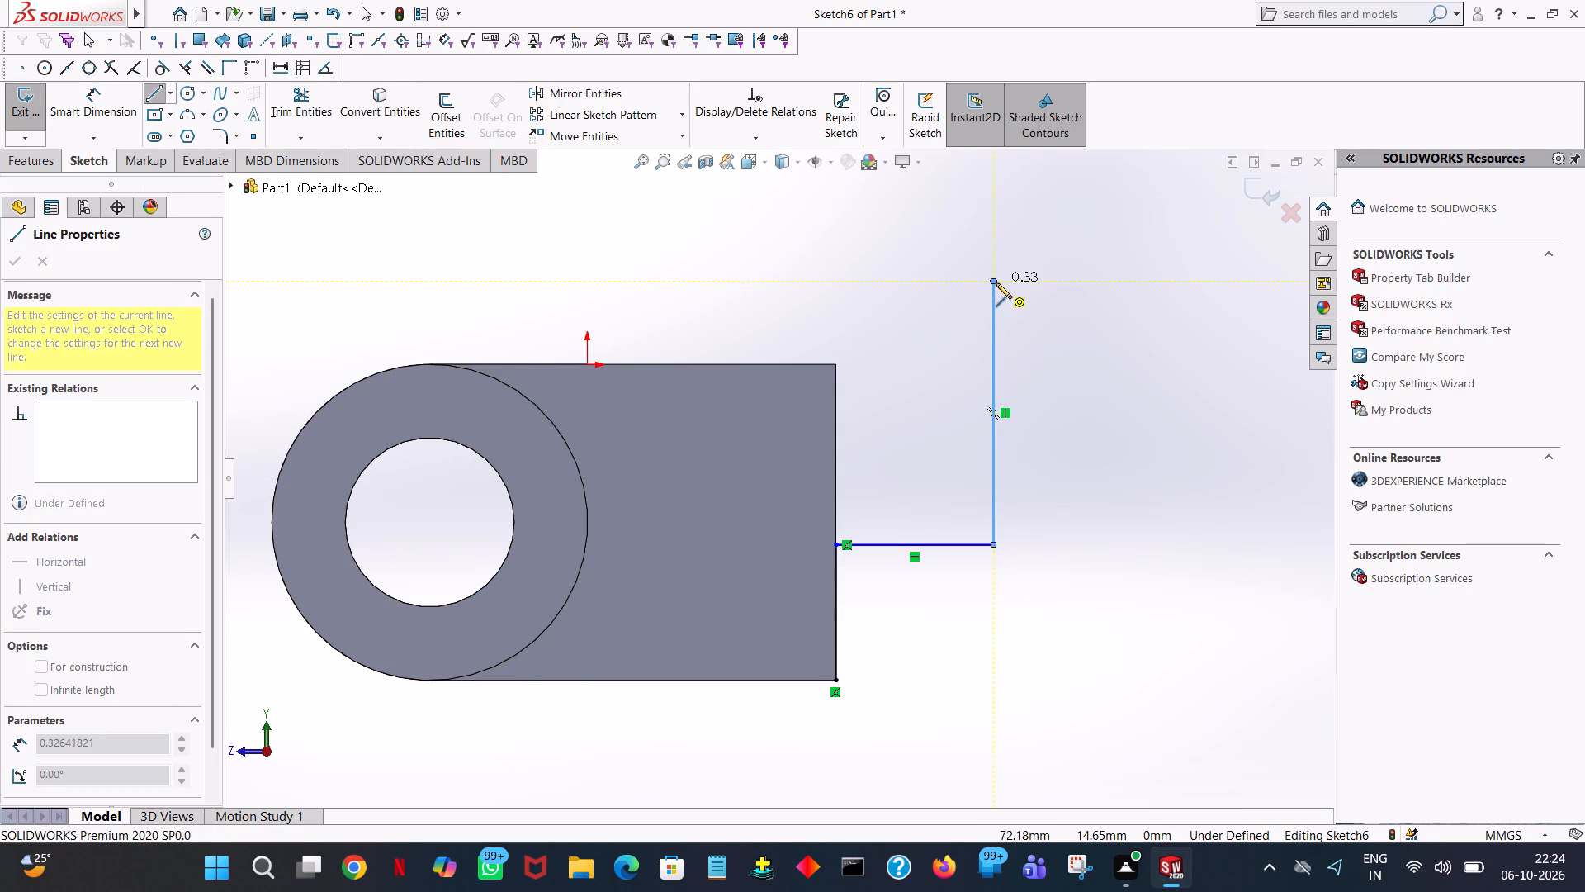
left_click(1025, 295)
left_click(997, 325)
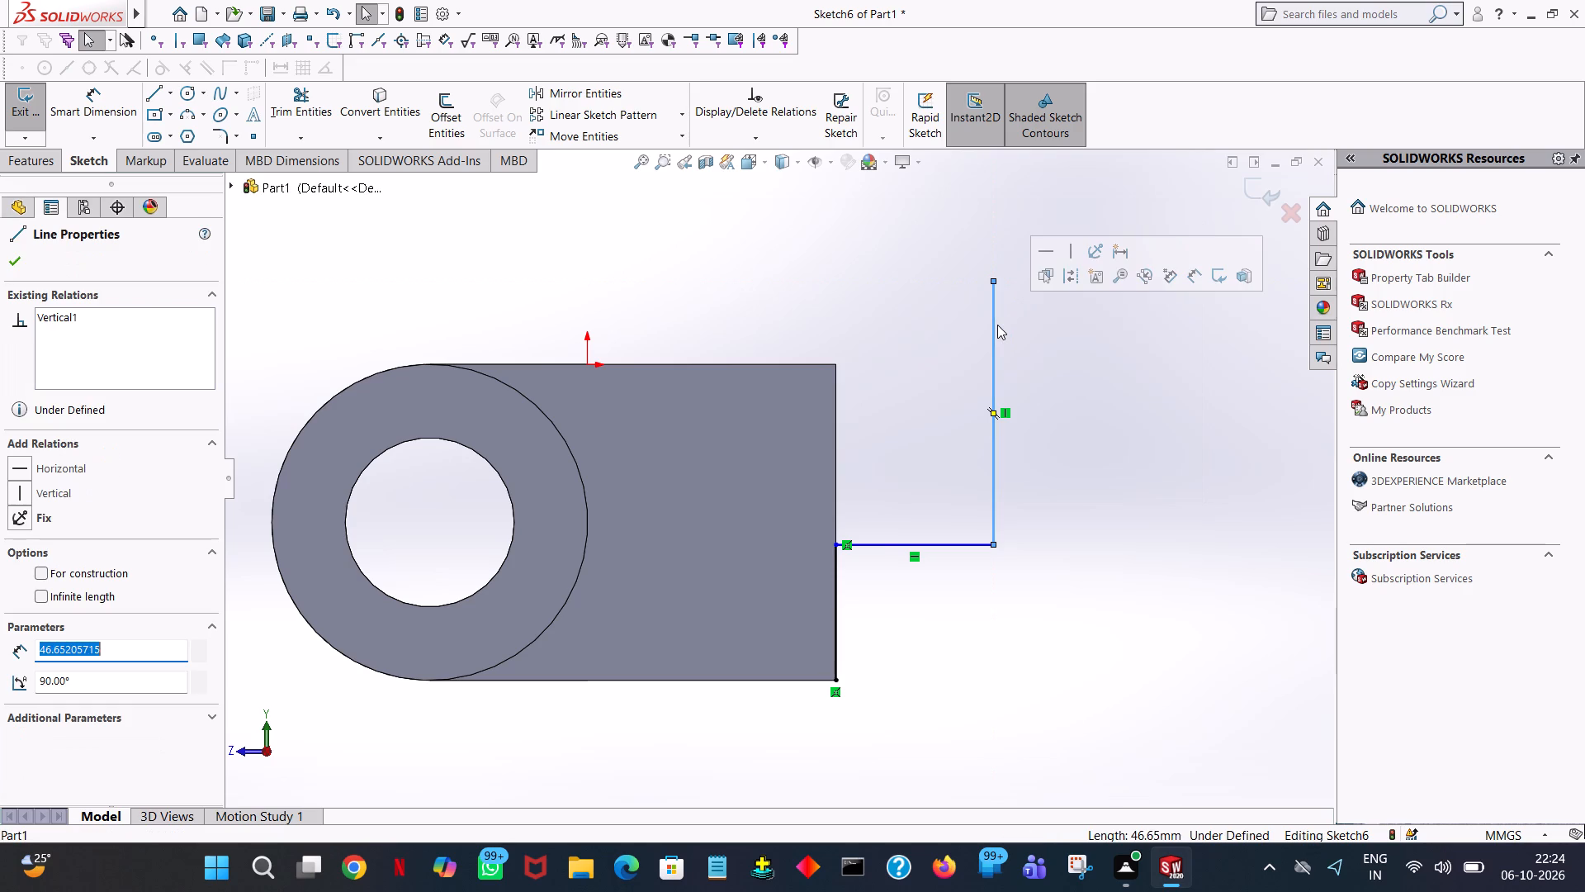
type("40")
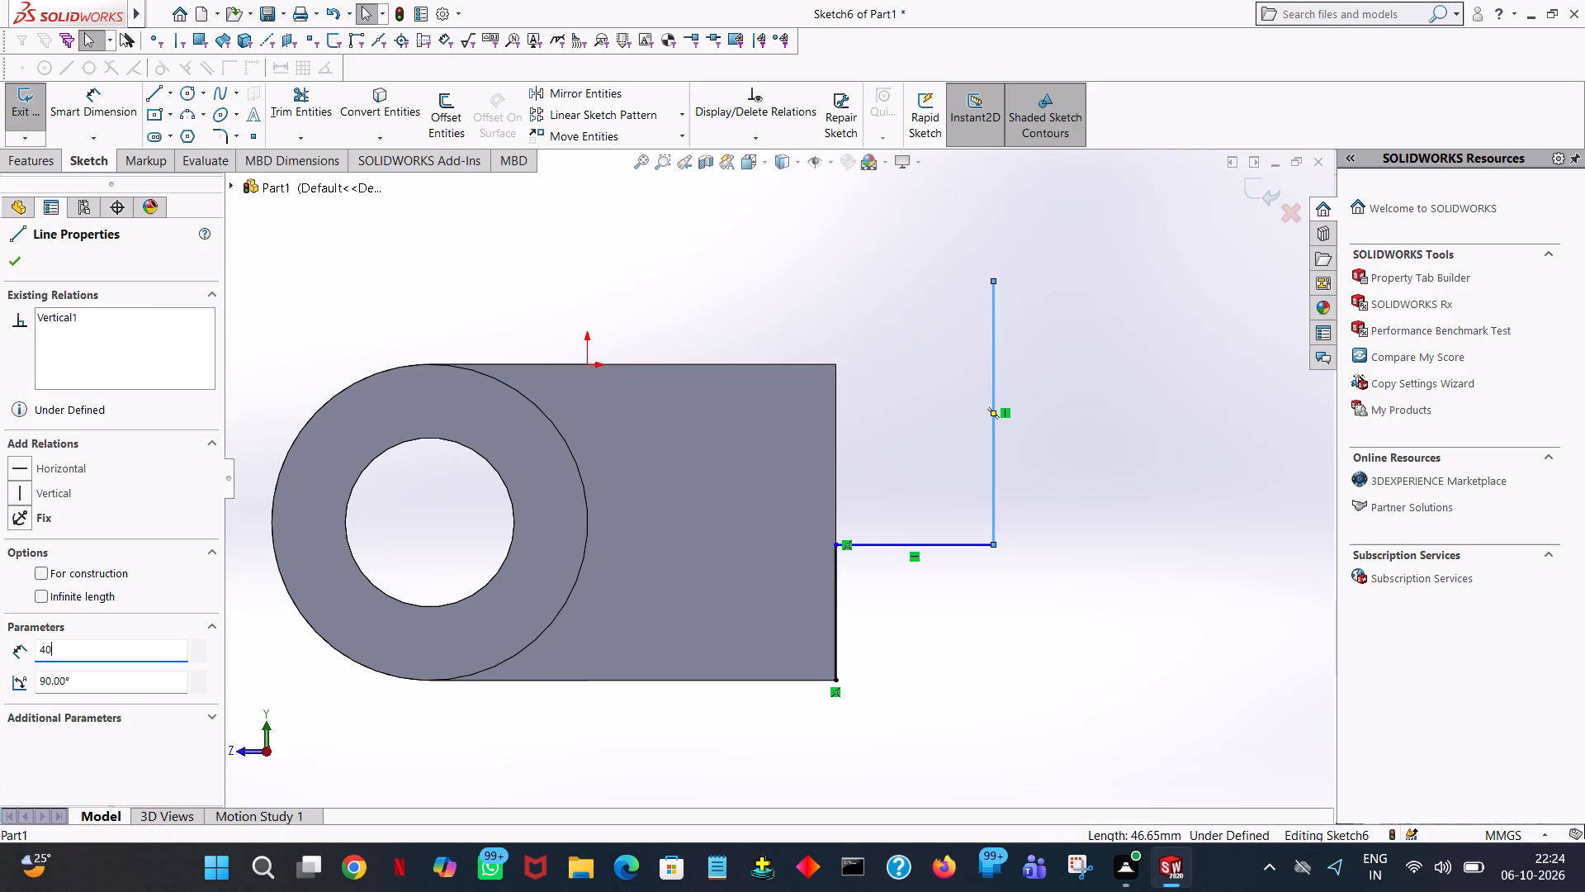
key("Return")
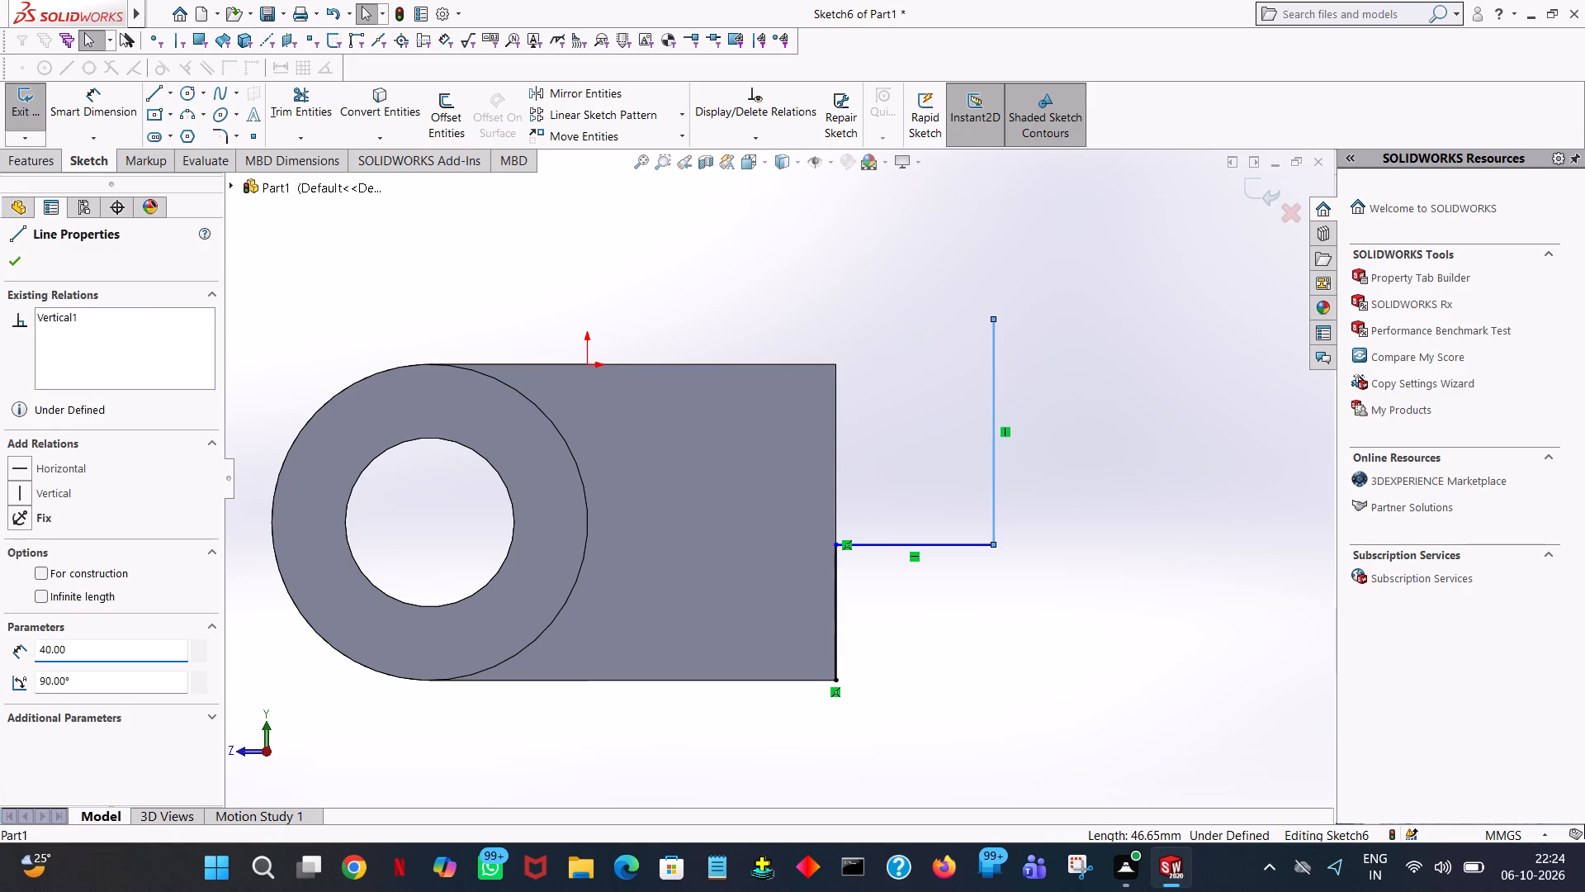
left_click(14, 257)
Close the rectangle with a horizontal line back to the body's end edge and a vertical line down to the 28 mm line's start.
left_click(153, 97)
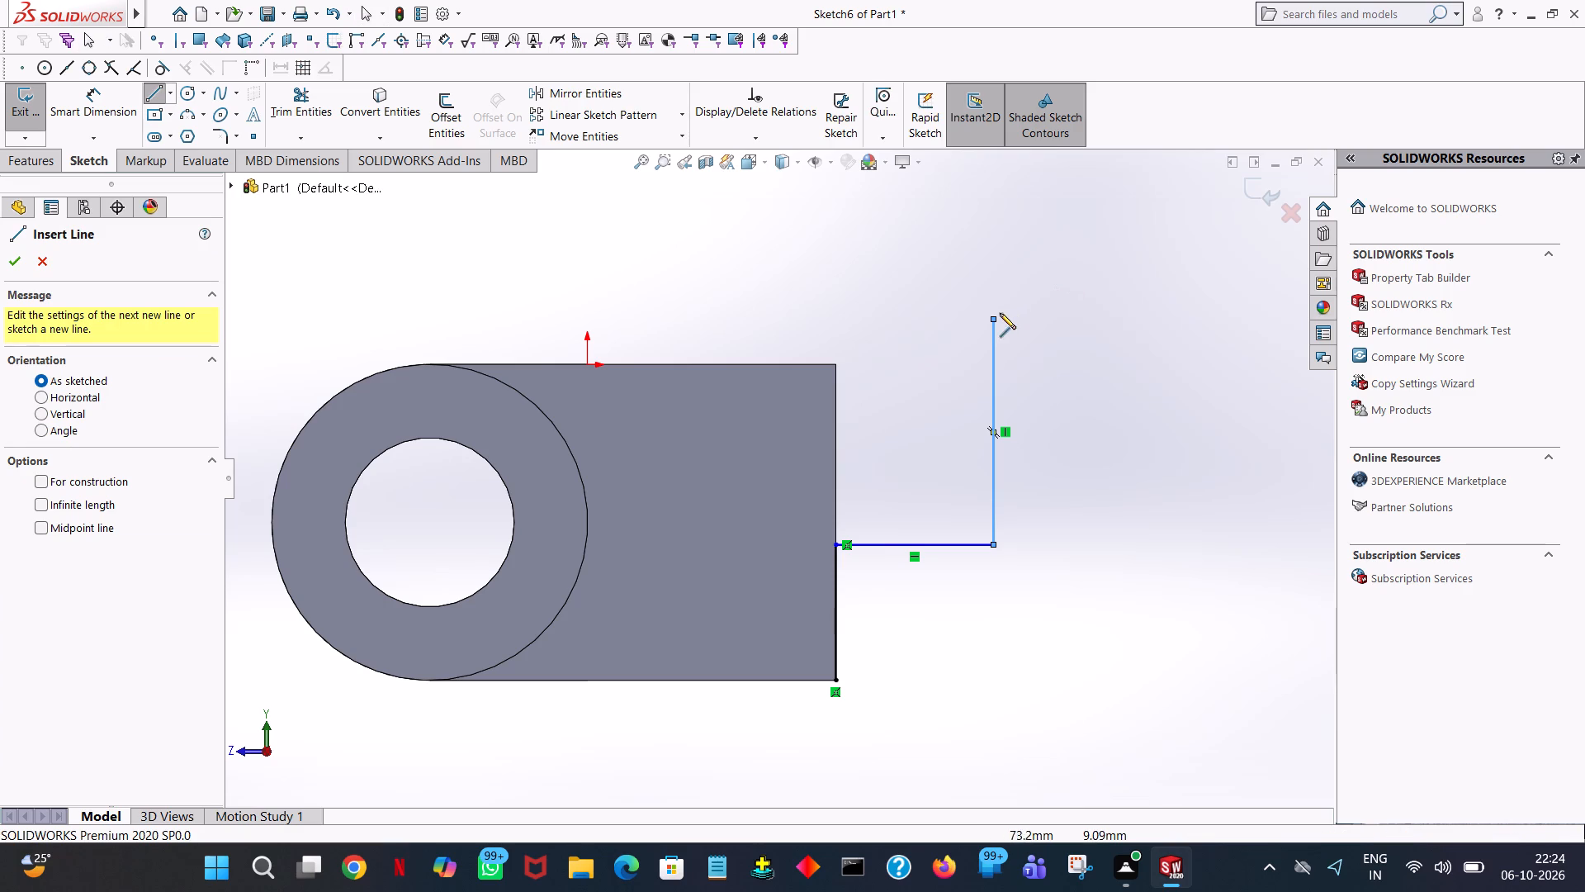
left_click(993, 319)
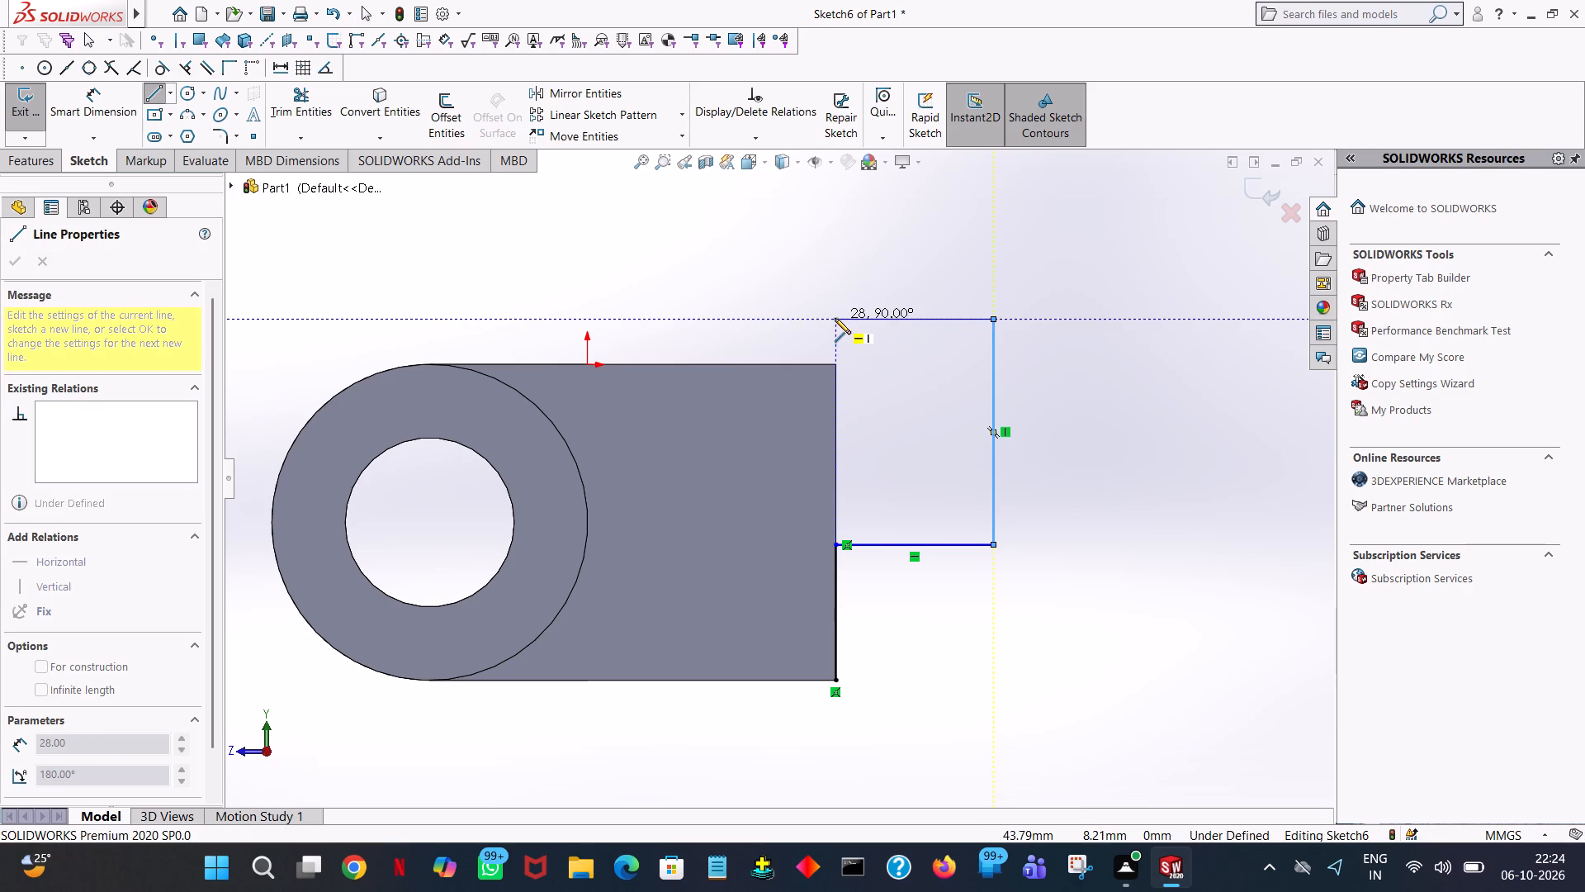
left_click(835, 318)
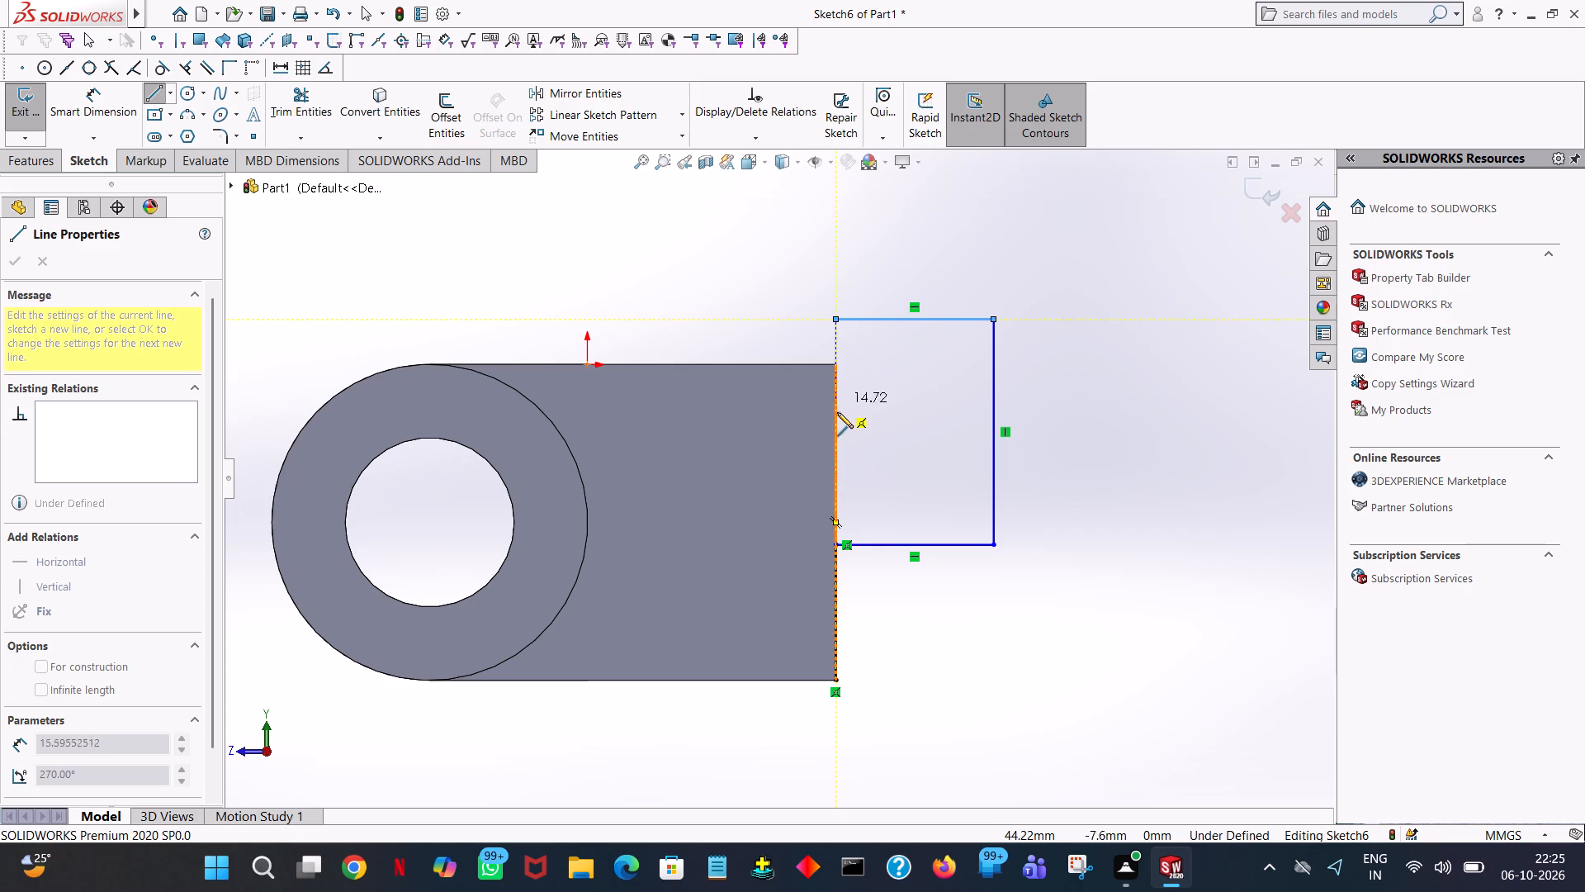
left_click(836, 544)
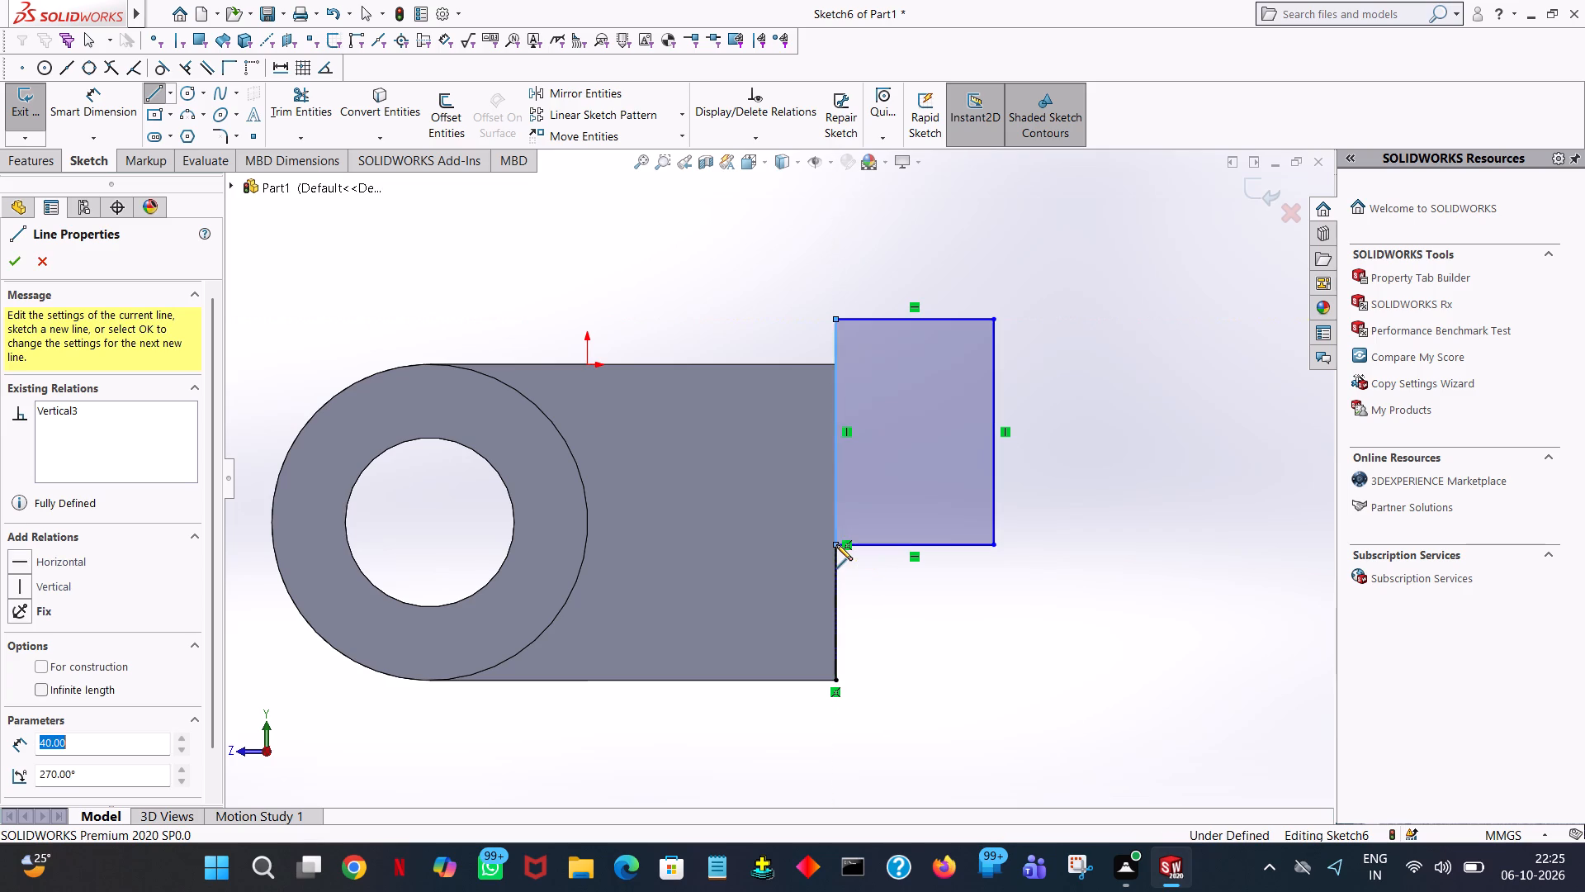
right_click(836, 544)
left_click(874, 561)
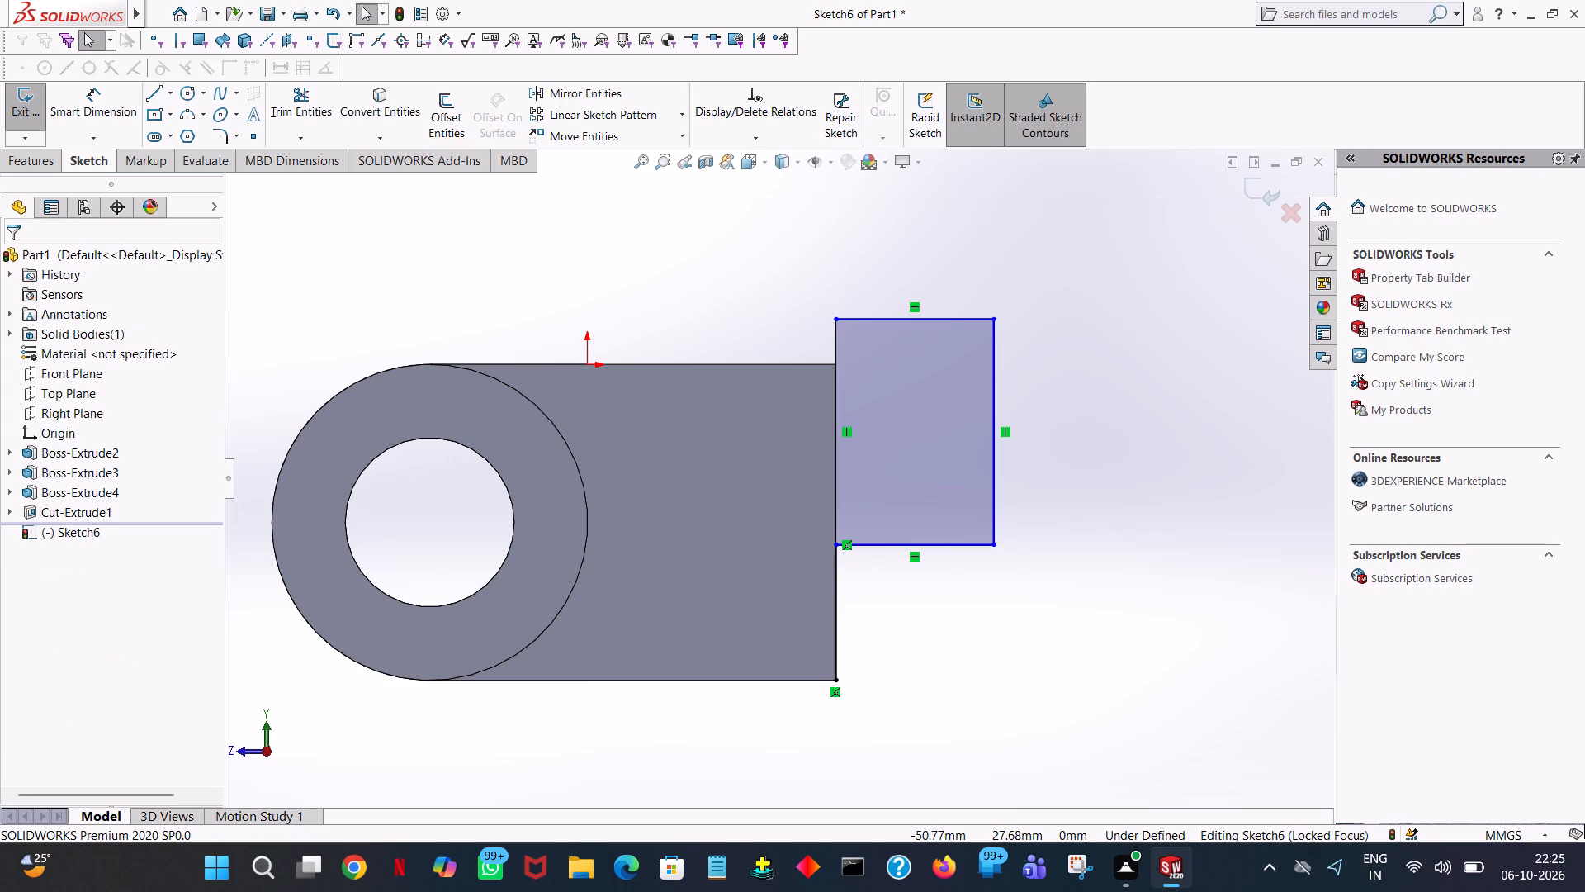
Trim away the 24 mm locating line below the rectangle.
left_click(296, 109)
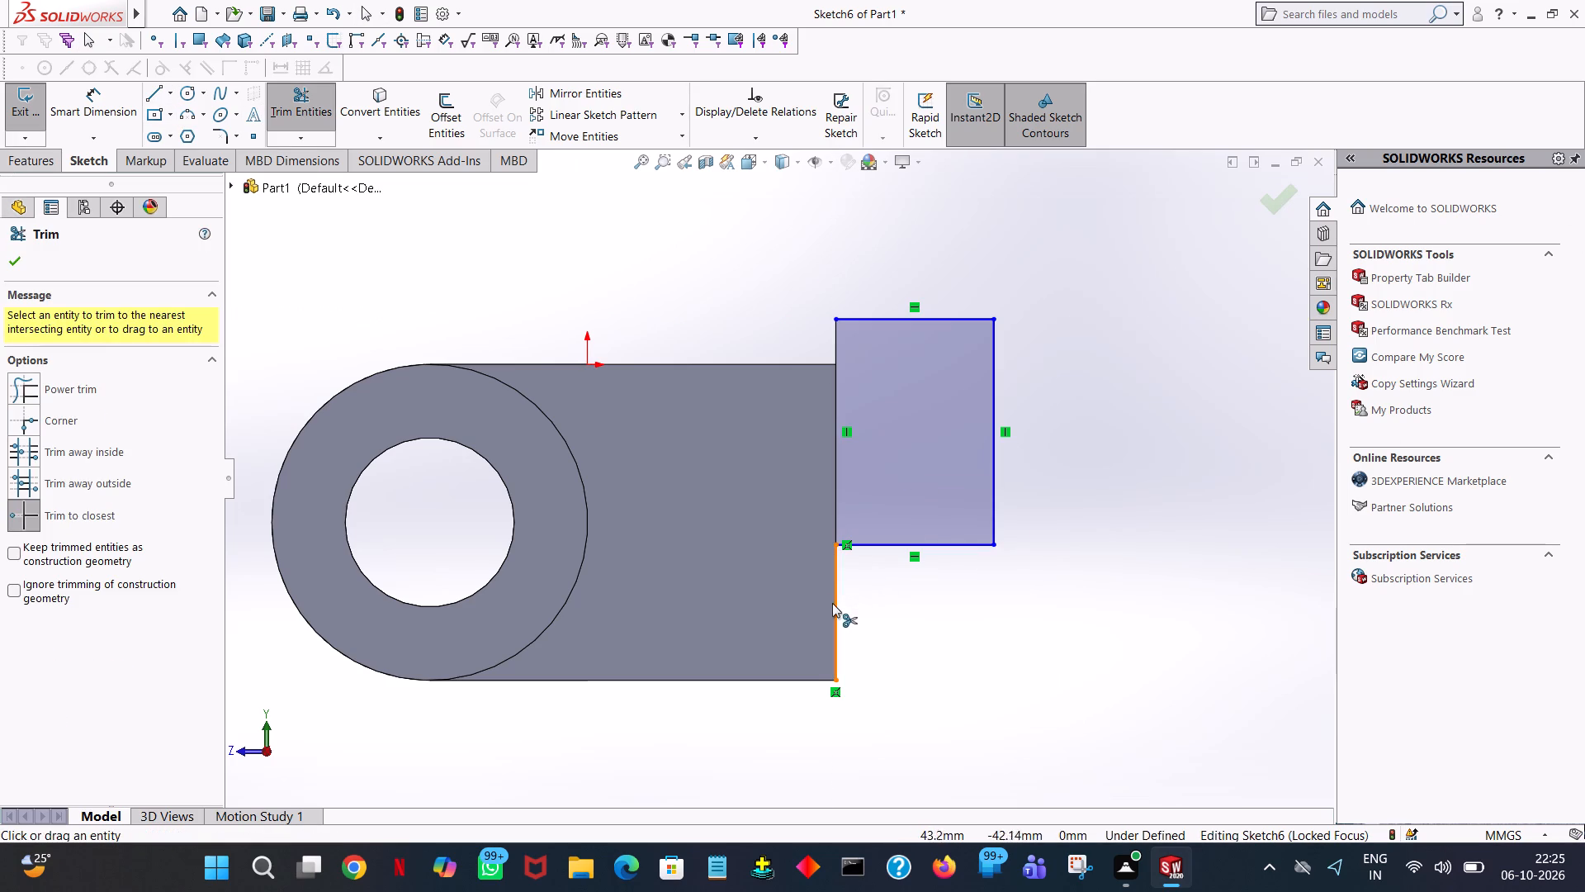
left_click(835, 604)
left_click(8, 264)
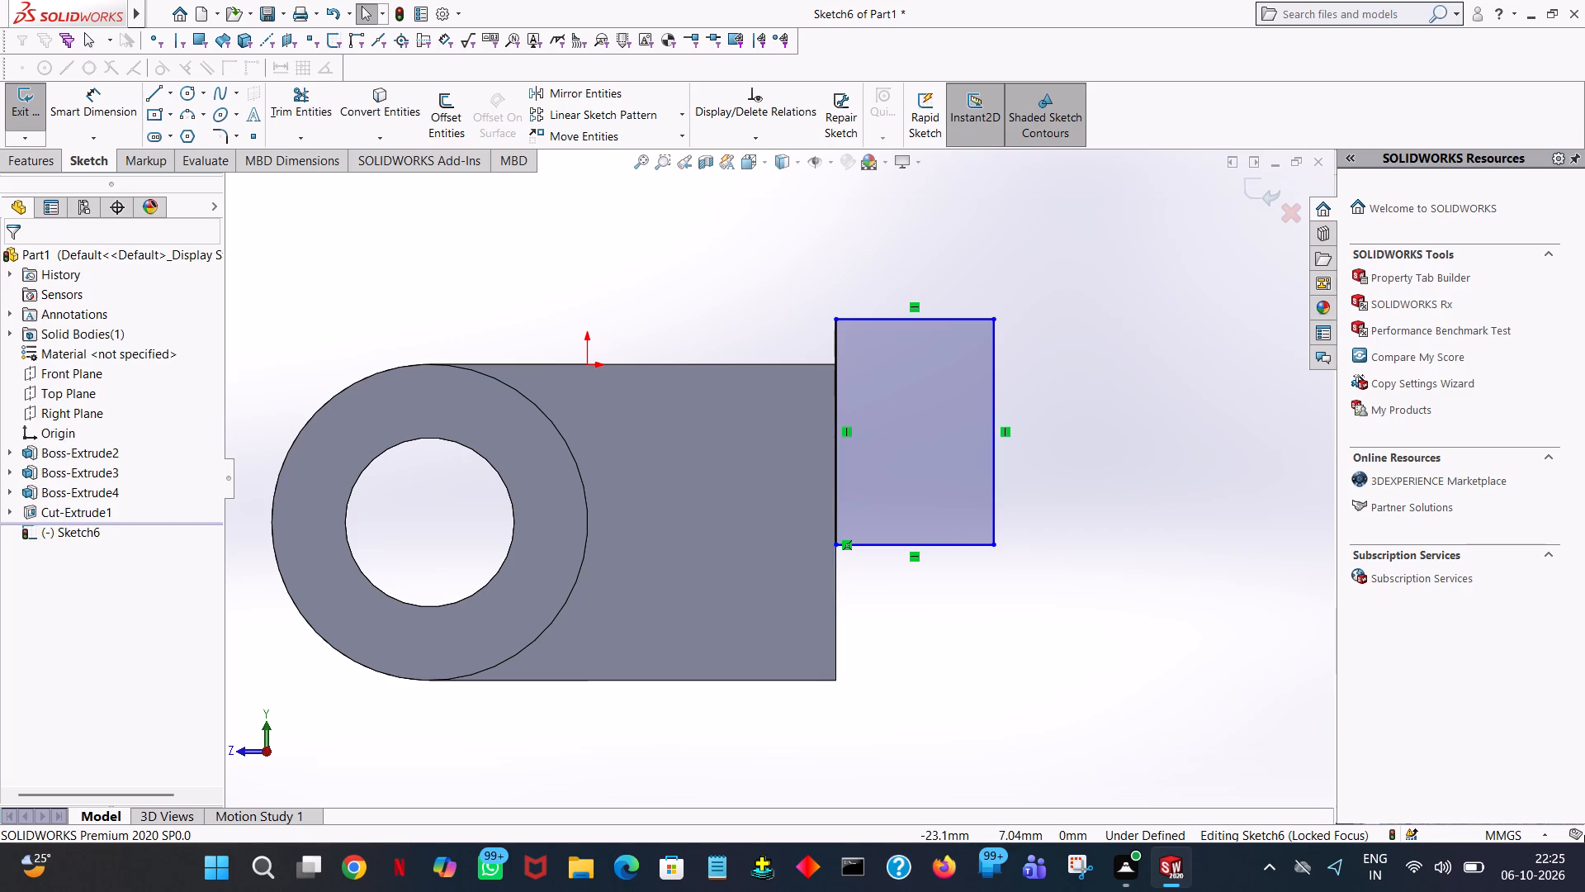
Dimension the rectangle's height as 40 mm and its upper edge as 28 mm.
left_click(89, 121)
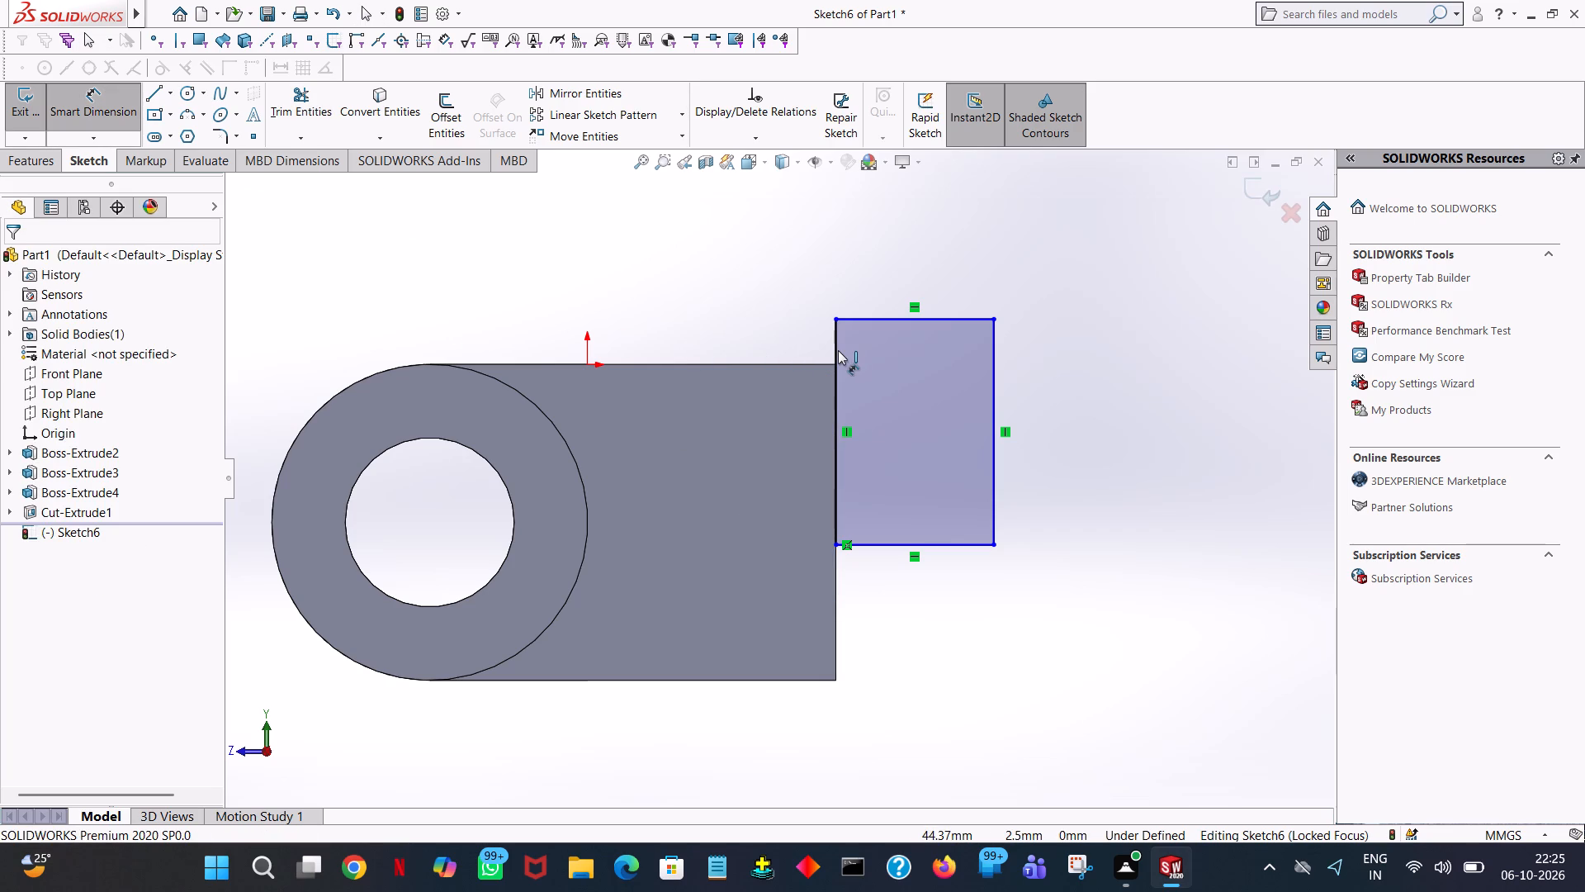
left_click(838, 349)
left_click(764, 334)
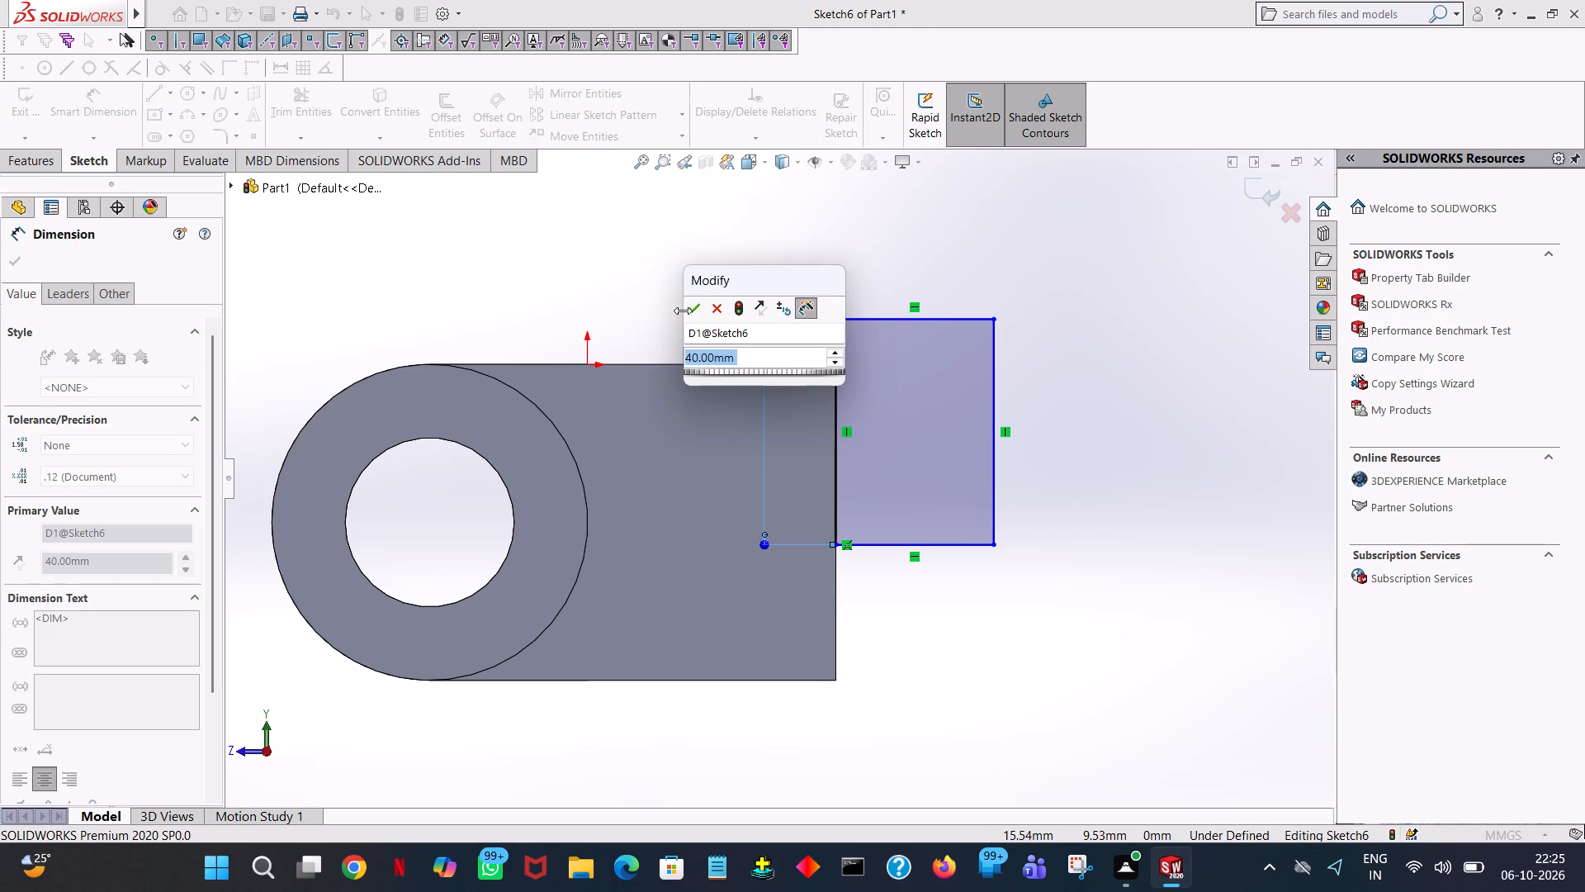
left_click(688, 311)
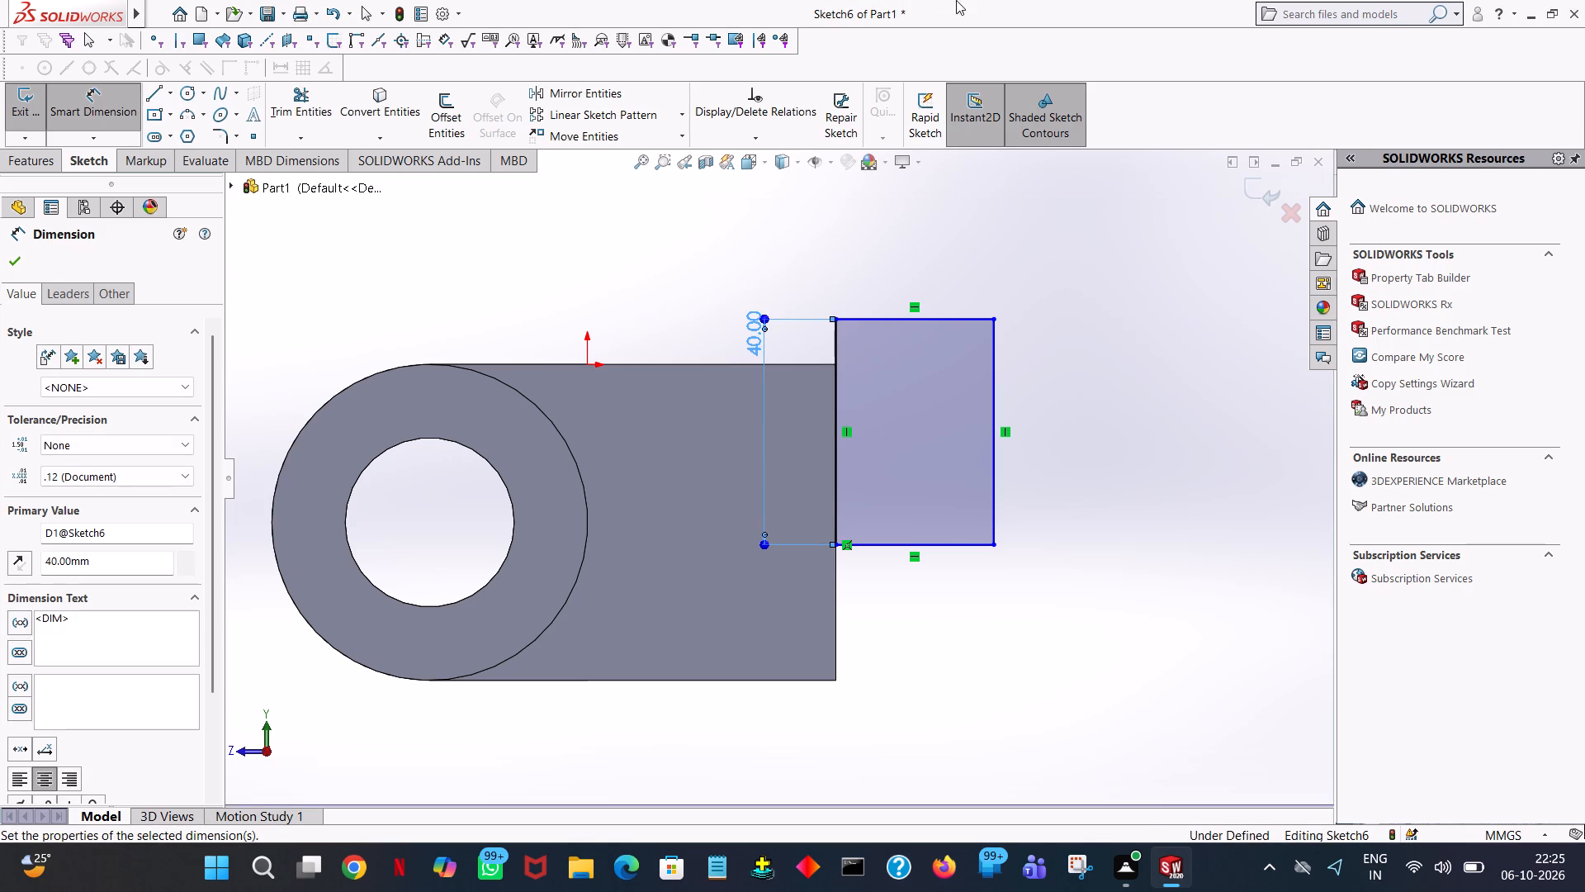
left_click(908, 316)
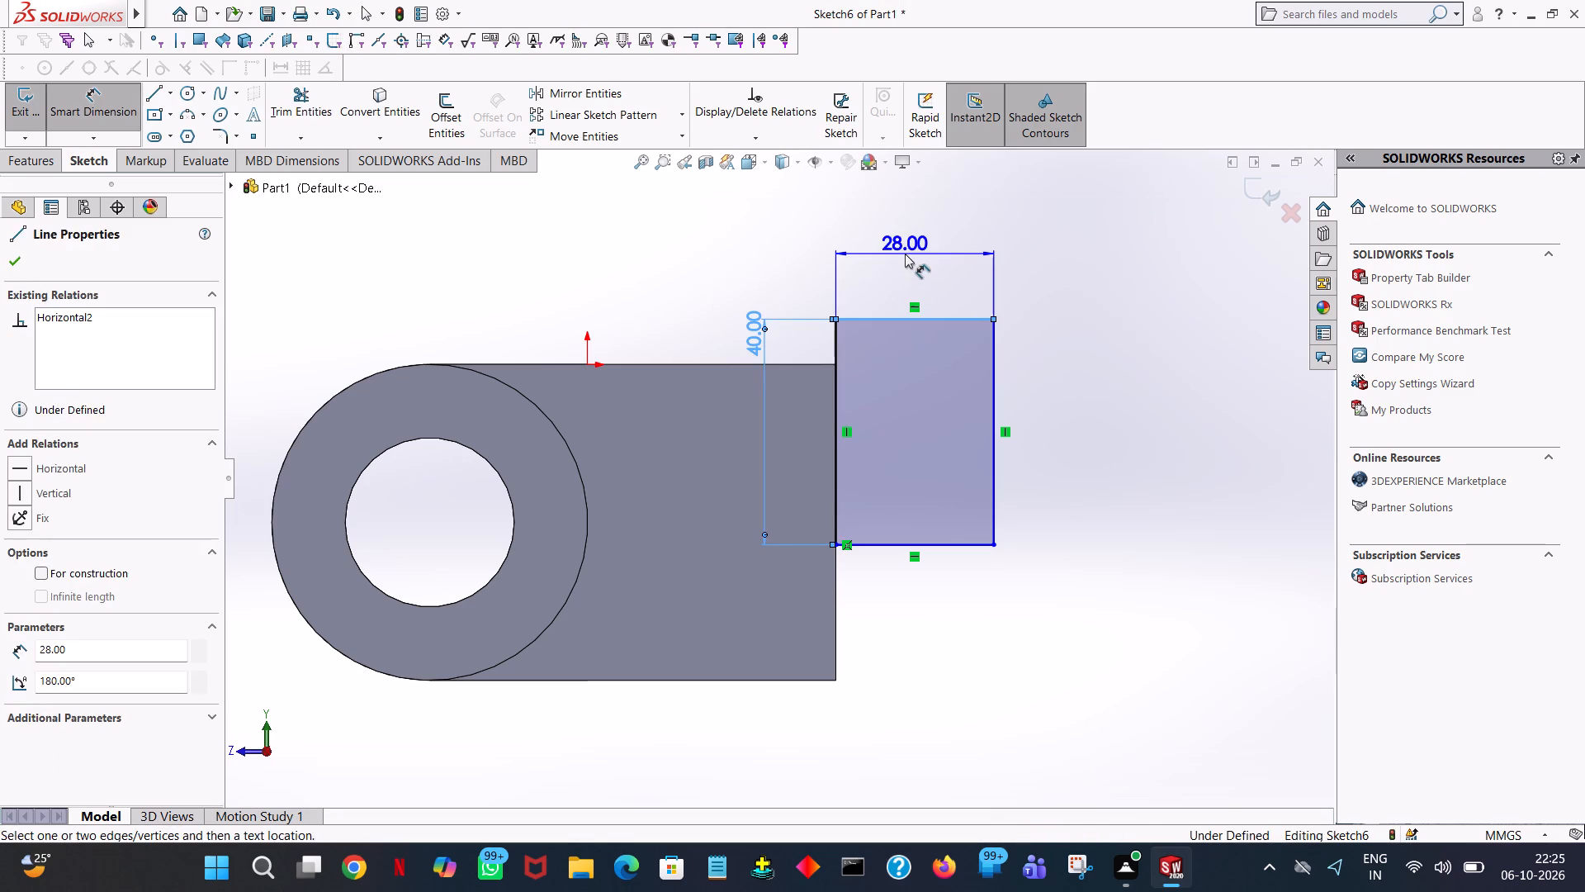
left_click(905, 254)
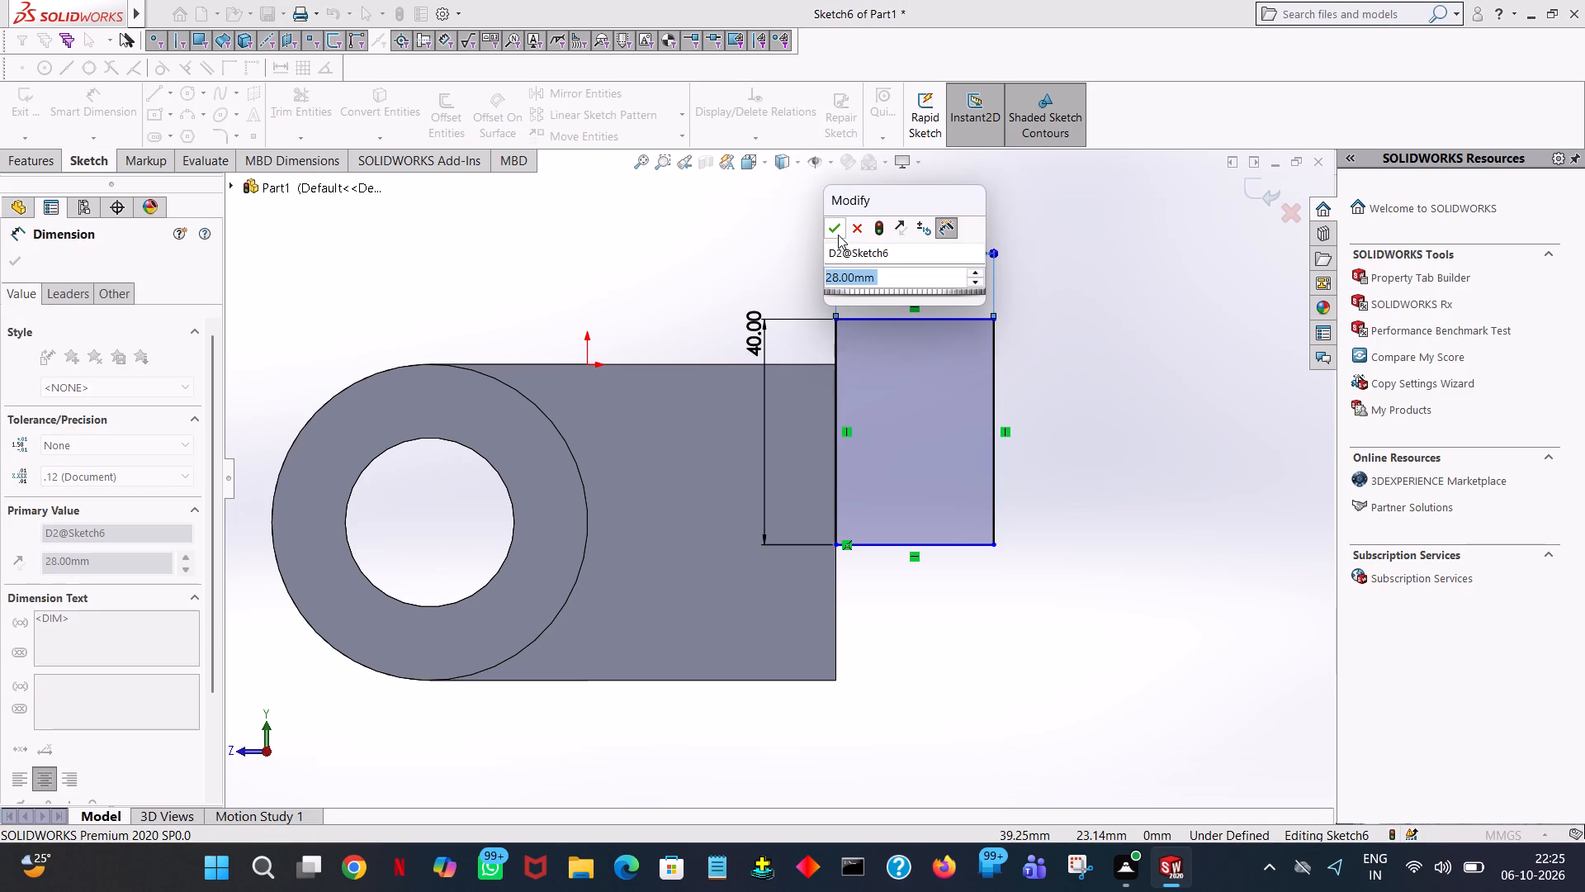
left_click(838, 235)
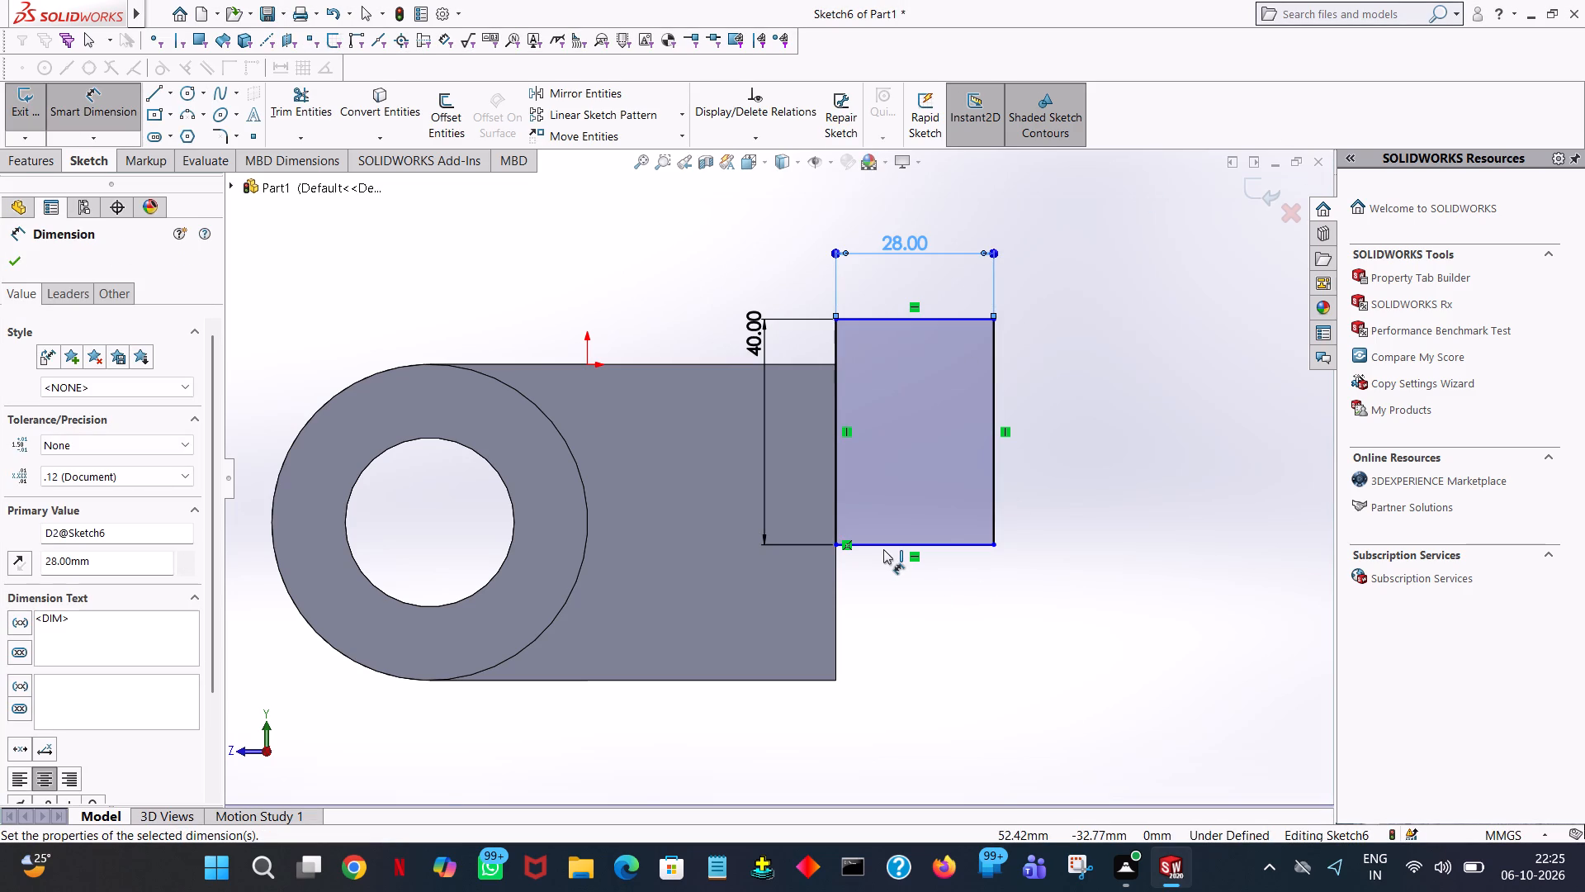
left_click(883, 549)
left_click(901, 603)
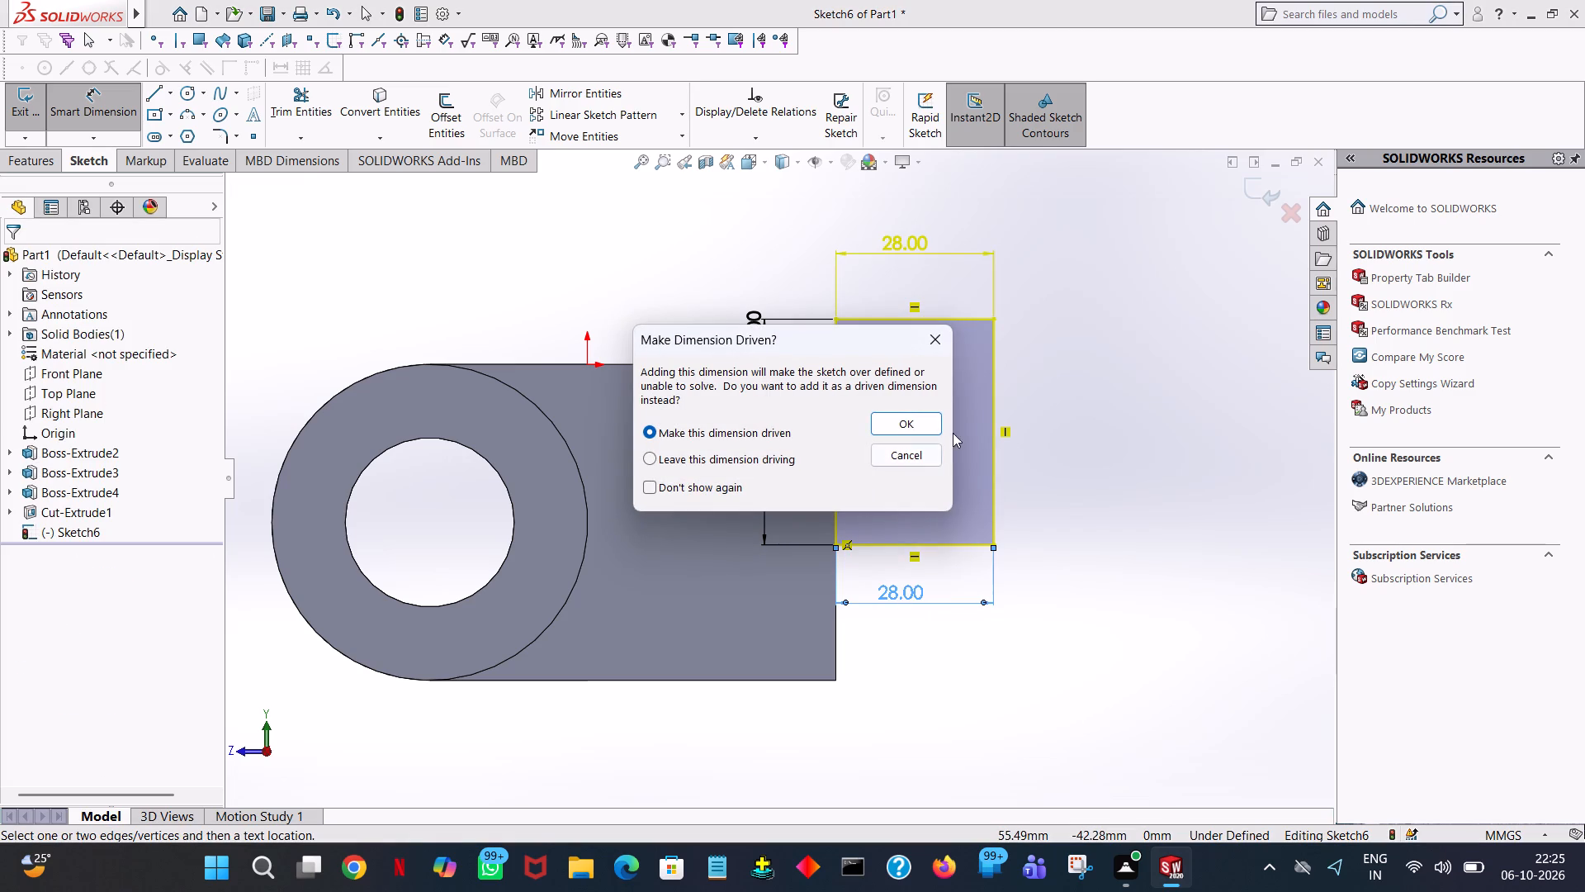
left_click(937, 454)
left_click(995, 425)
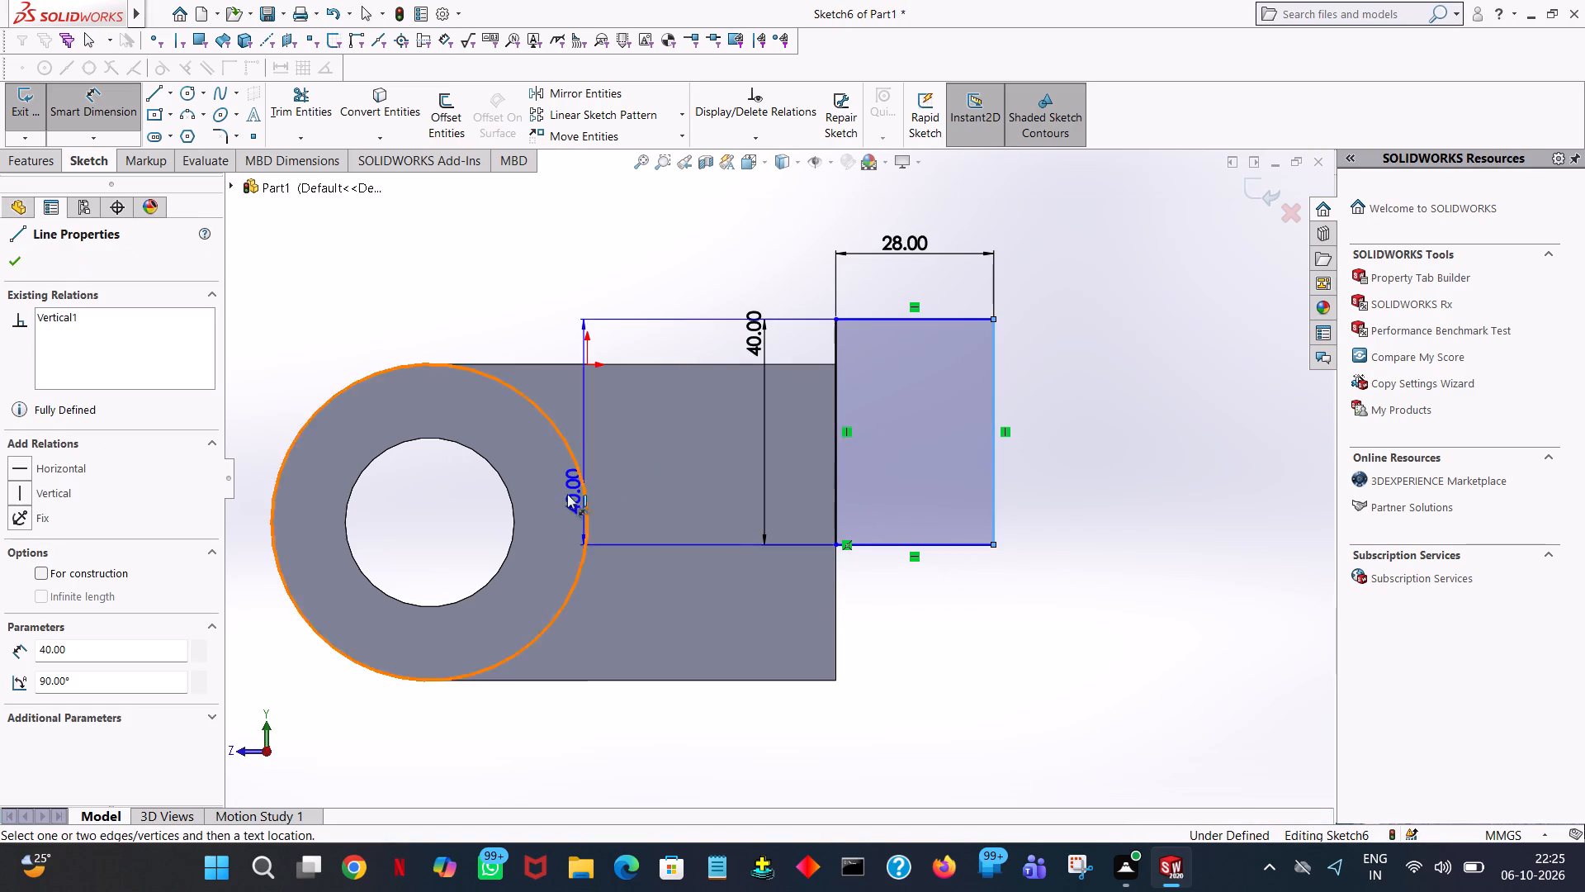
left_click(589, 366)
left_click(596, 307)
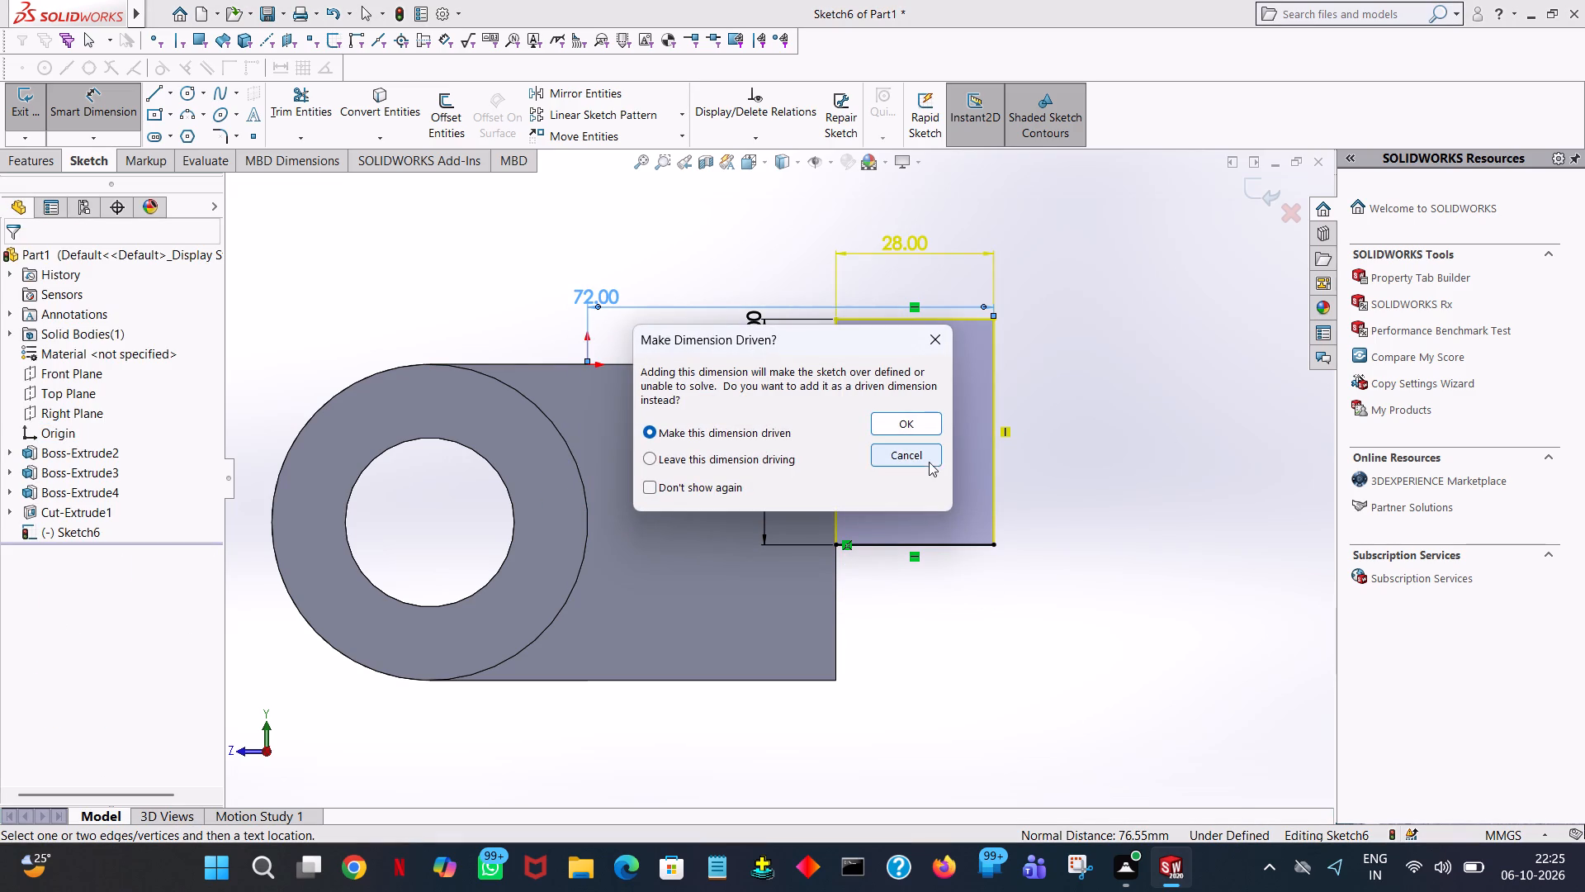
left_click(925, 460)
Dimension the distance from the rectangle's upper edge to the body's lower edge as 64 mm.
left_click(978, 320)
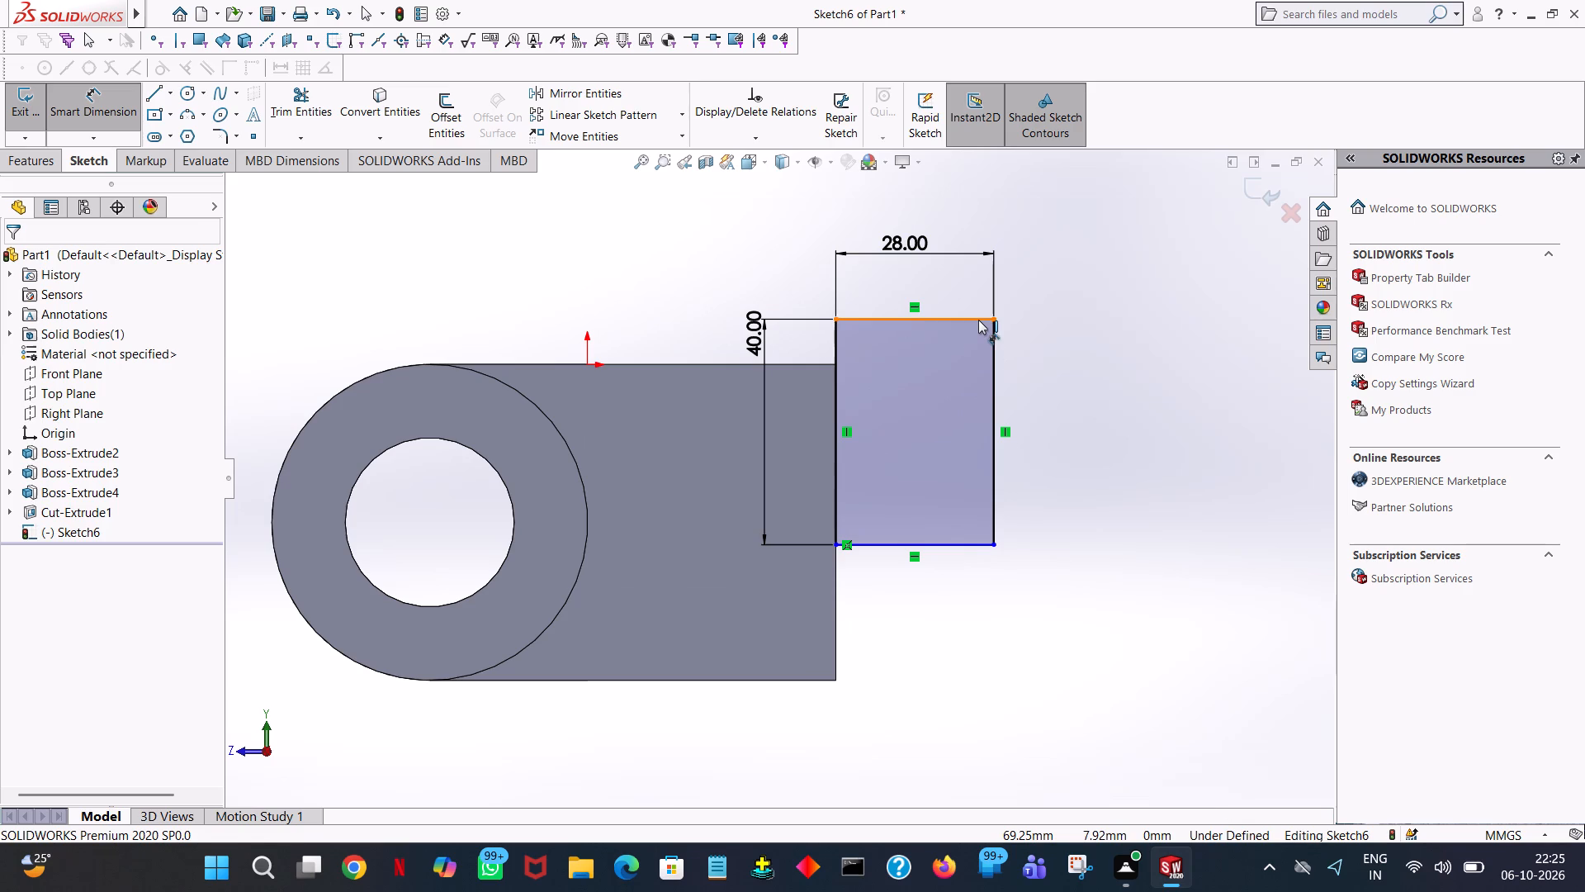
left_click(728, 678)
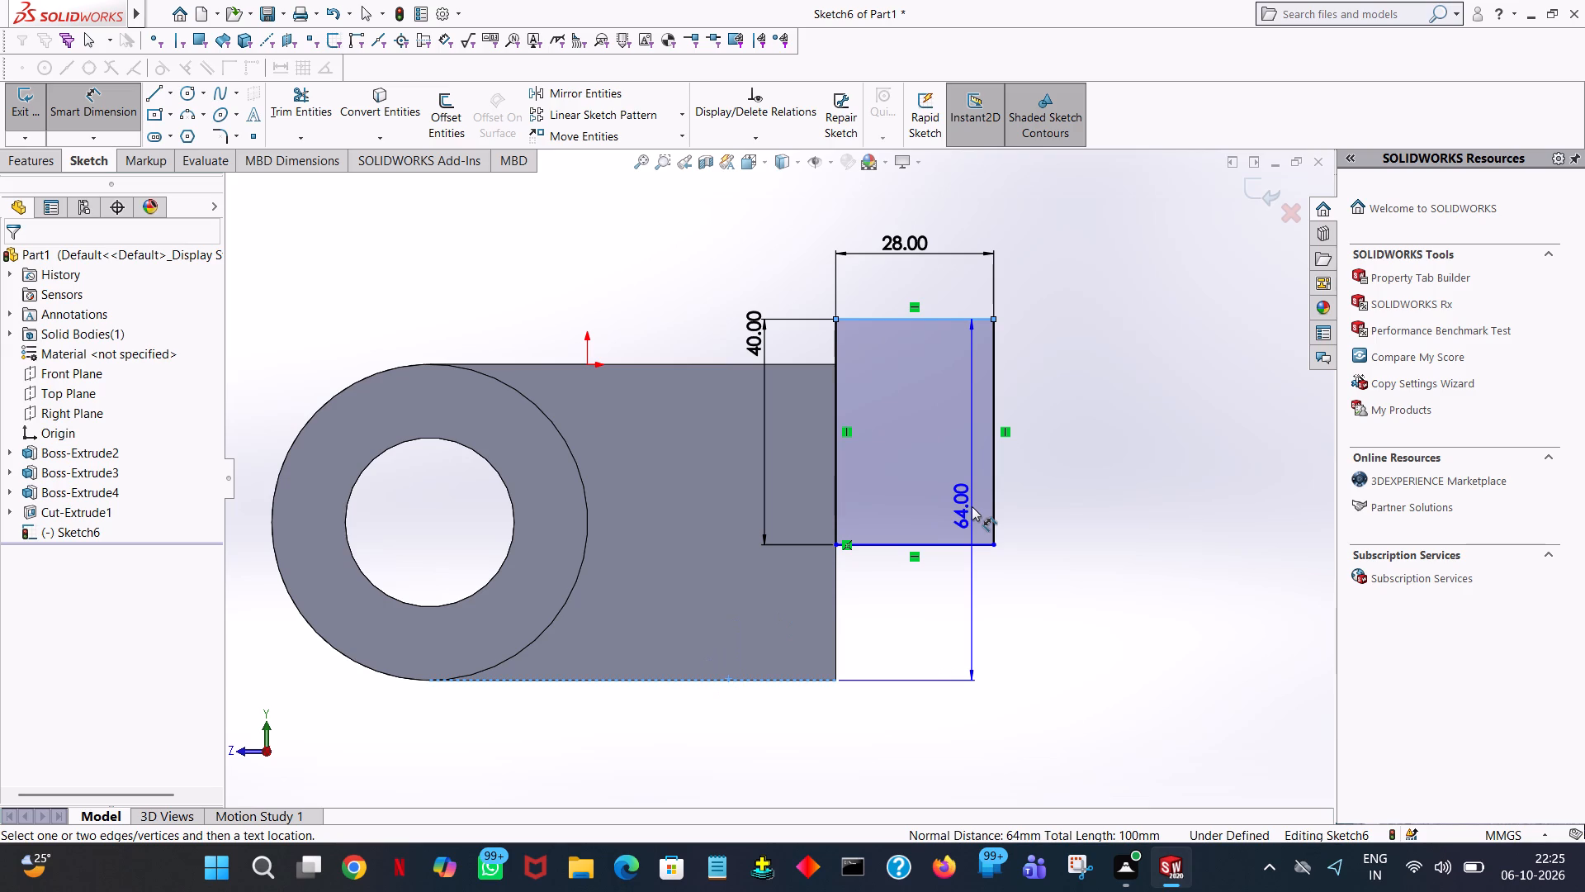
left_click(949, 618)
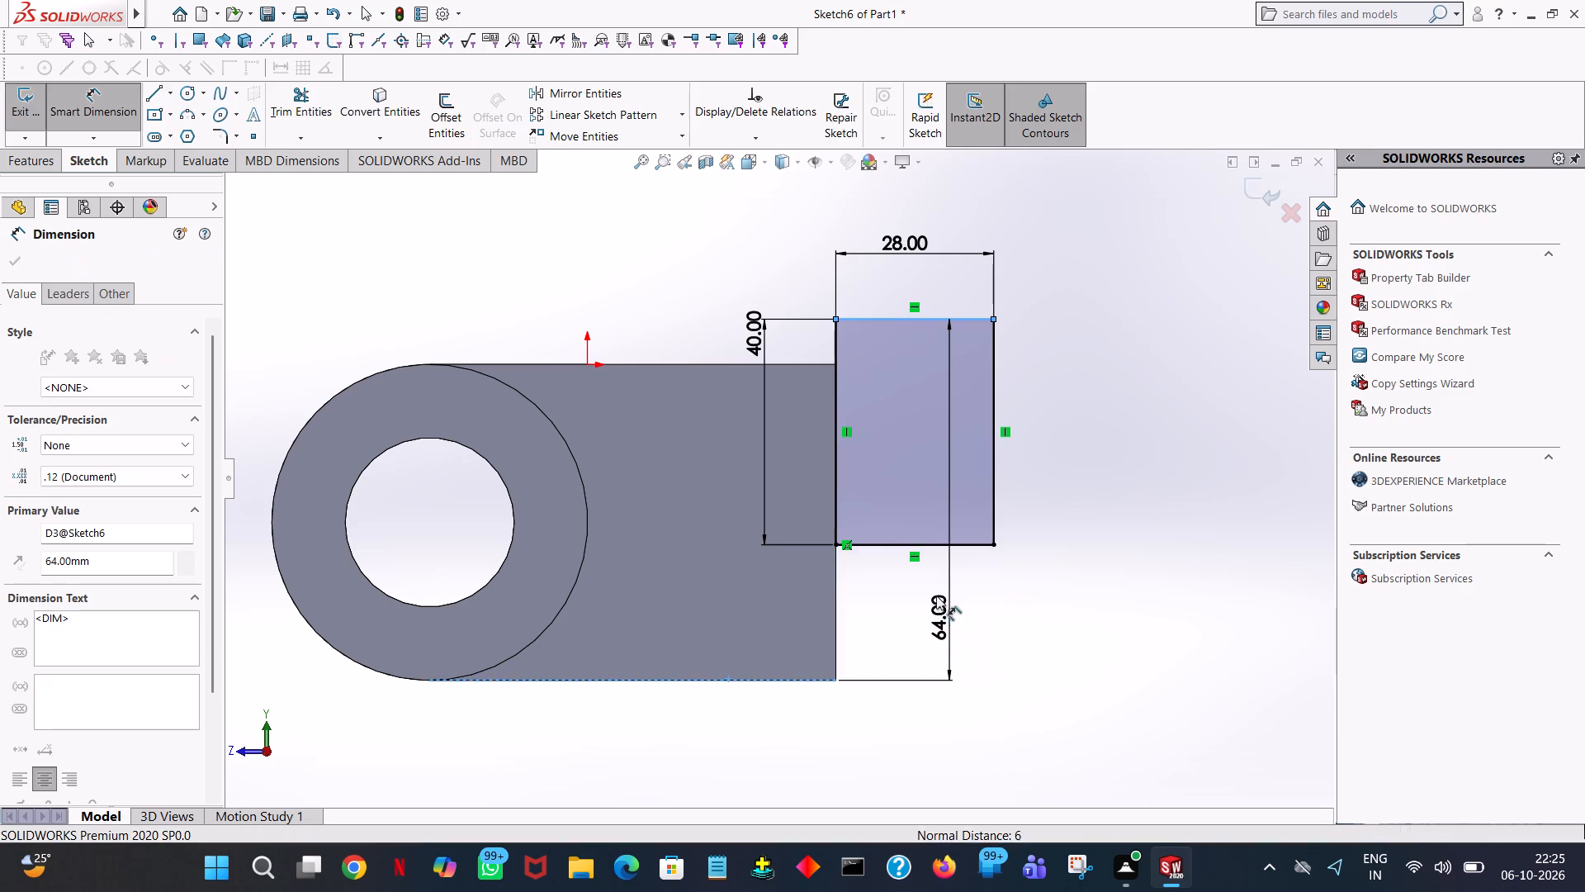
left_click(888, 595)
left_click(1107, 504)
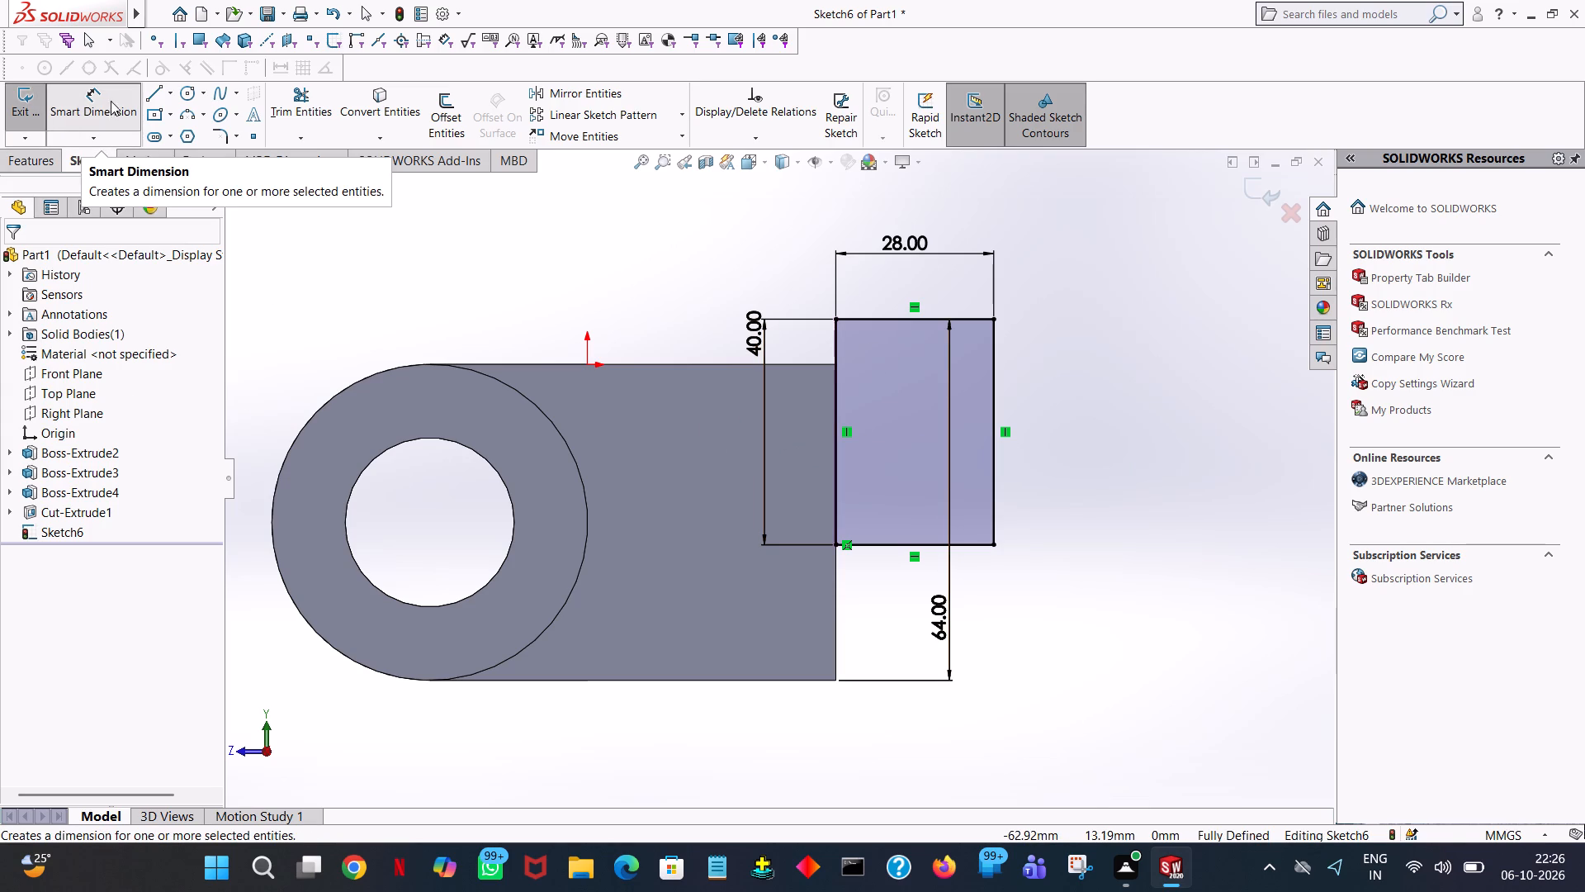
Extrude the rectangle as a boss in the reversed direction across the body, up to the opposite side's upper edge.
left_click(37, 166)
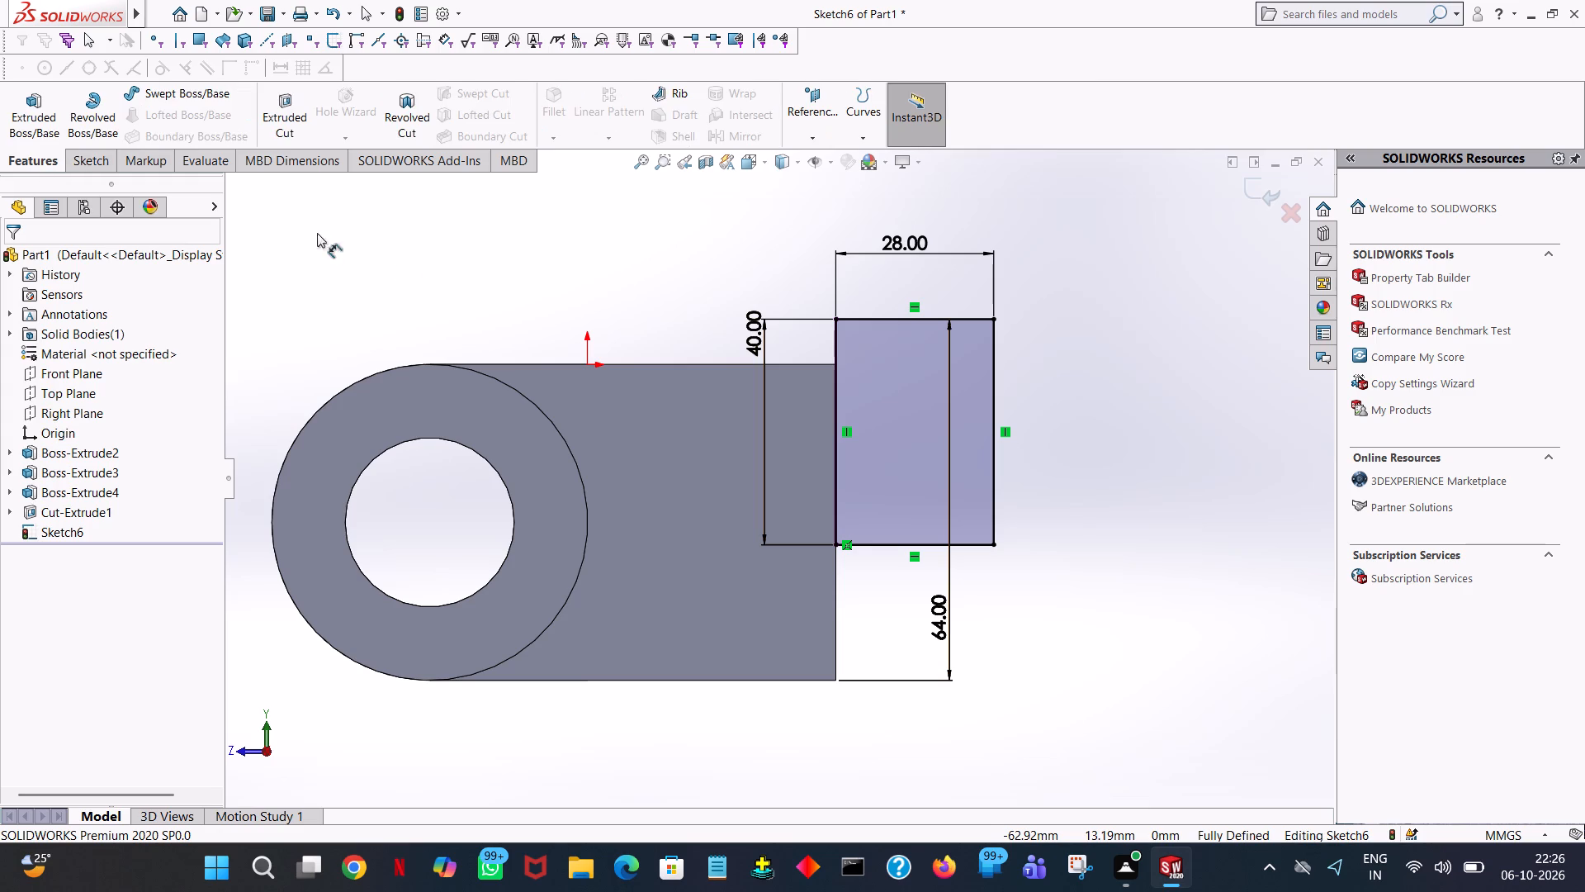
left_click(29, 110)
middle_click_drag(440, 287, 442, 291)
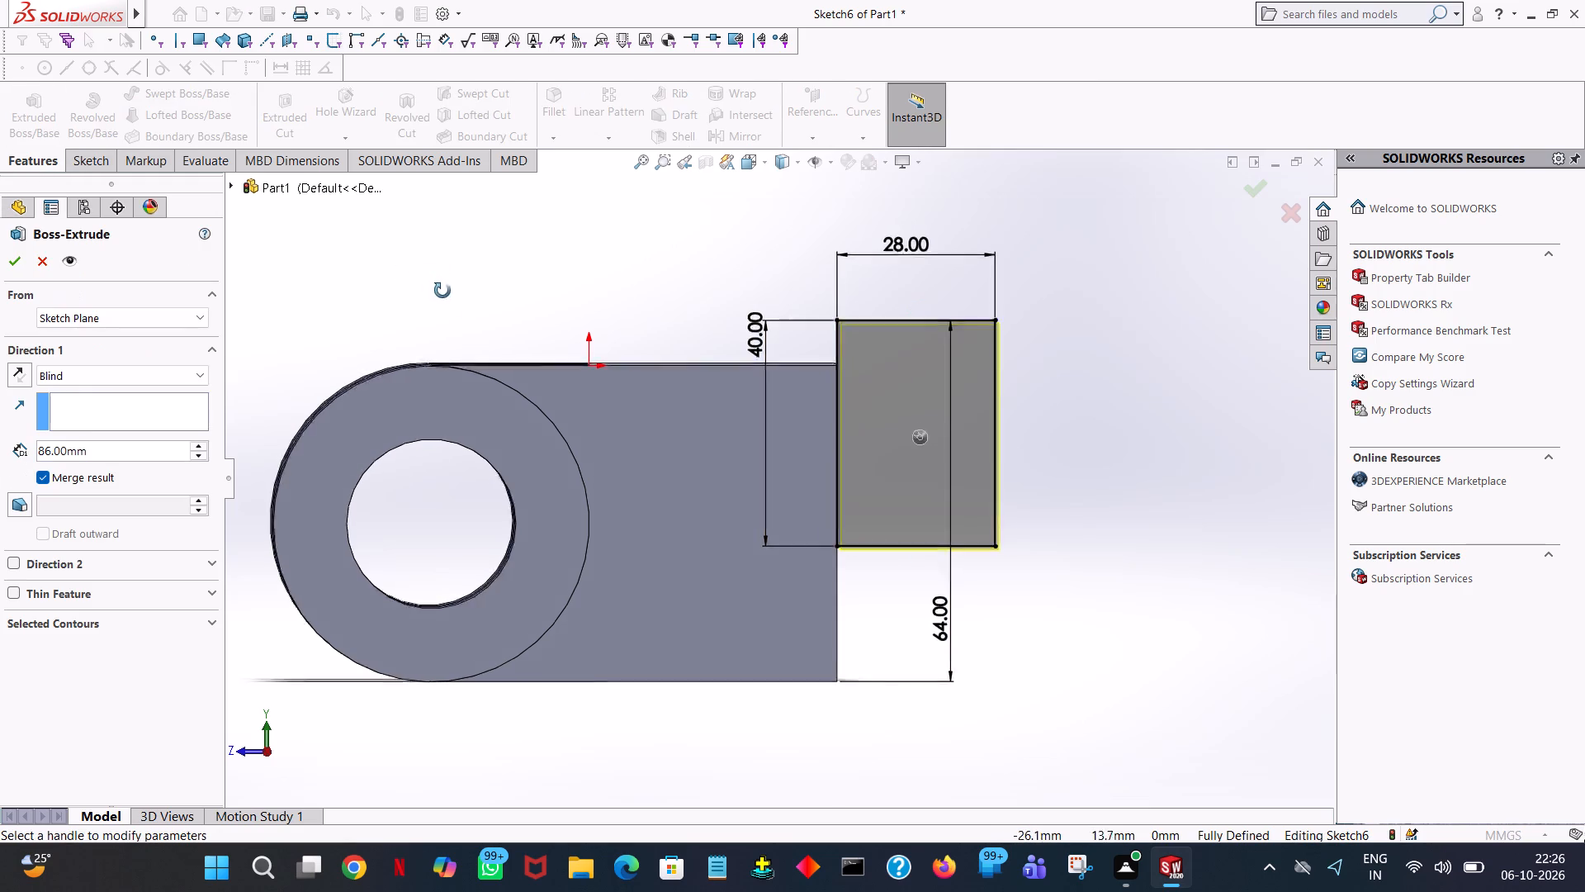
middle_click_drag(442, 291, 488, 384)
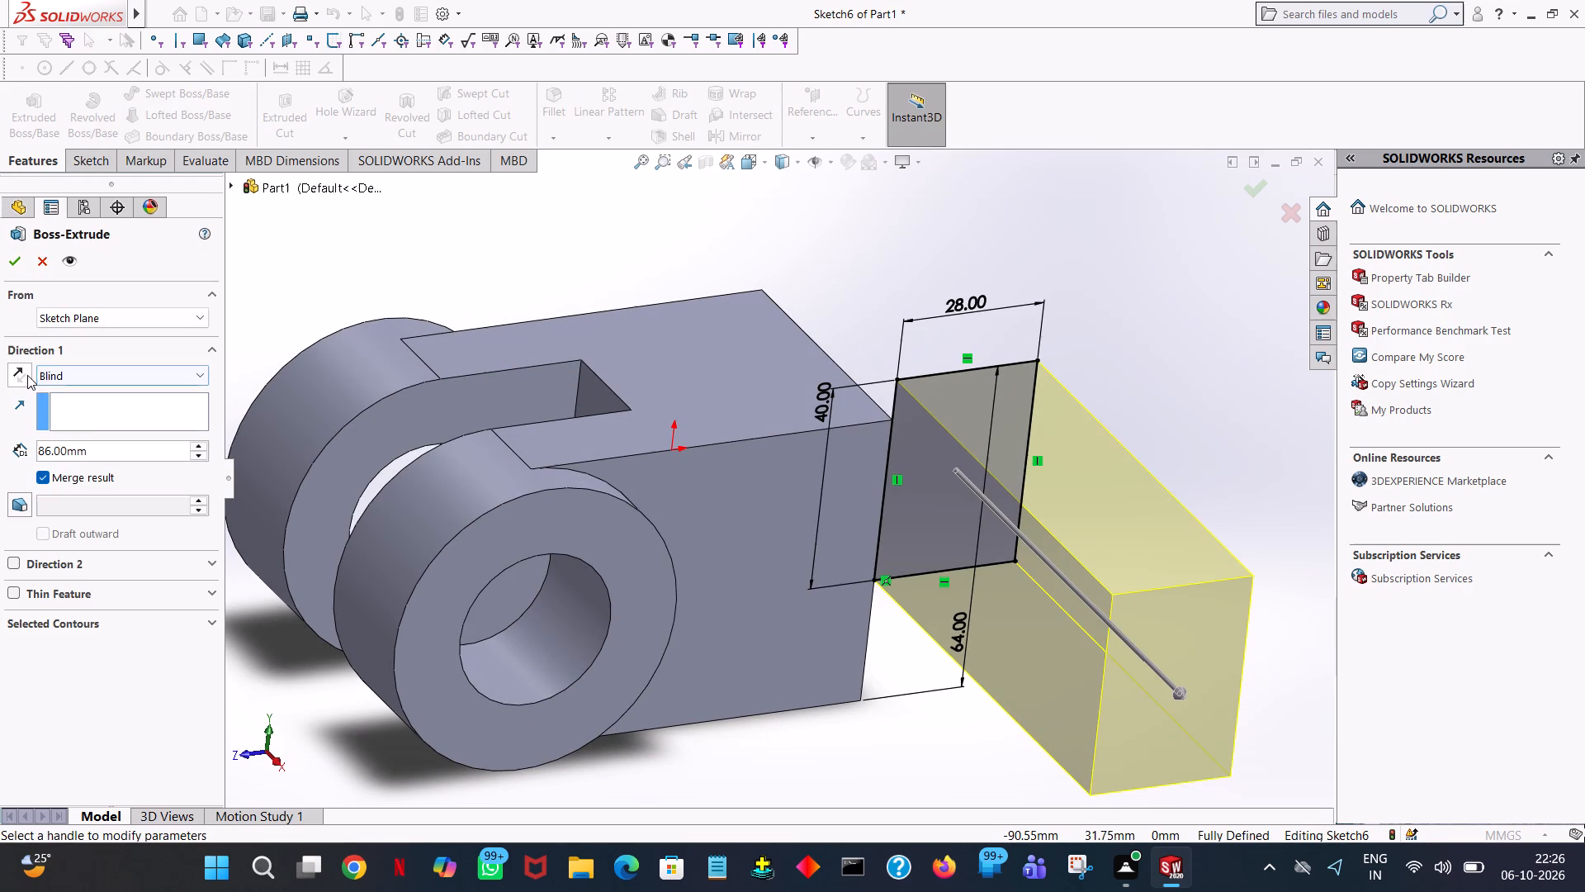
left_click(27, 375)
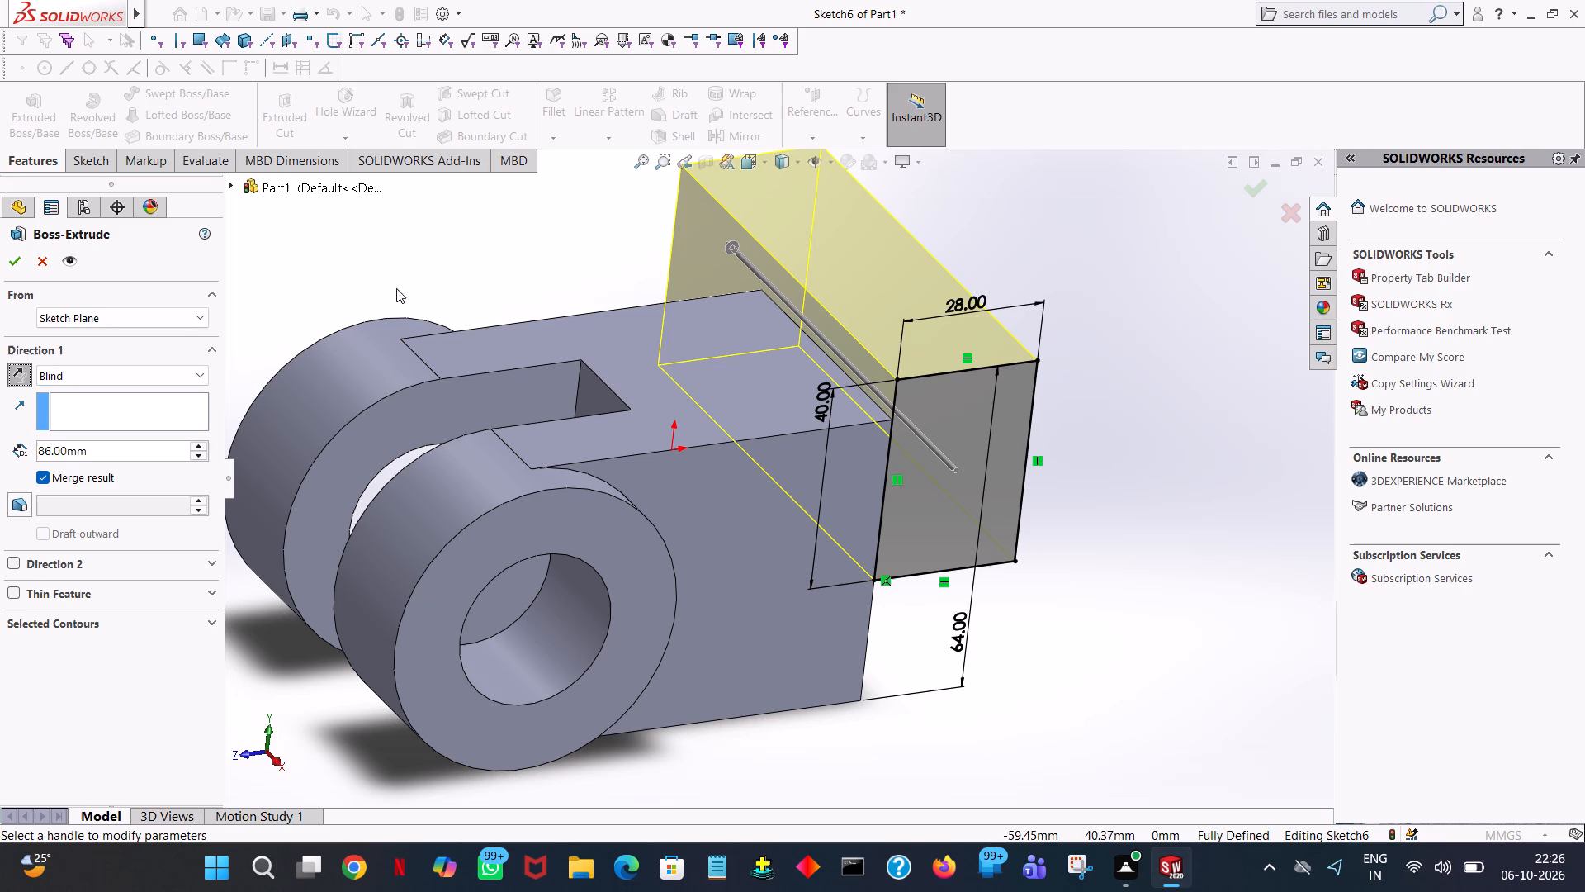
middle_click_drag(462, 272, 491, 477)
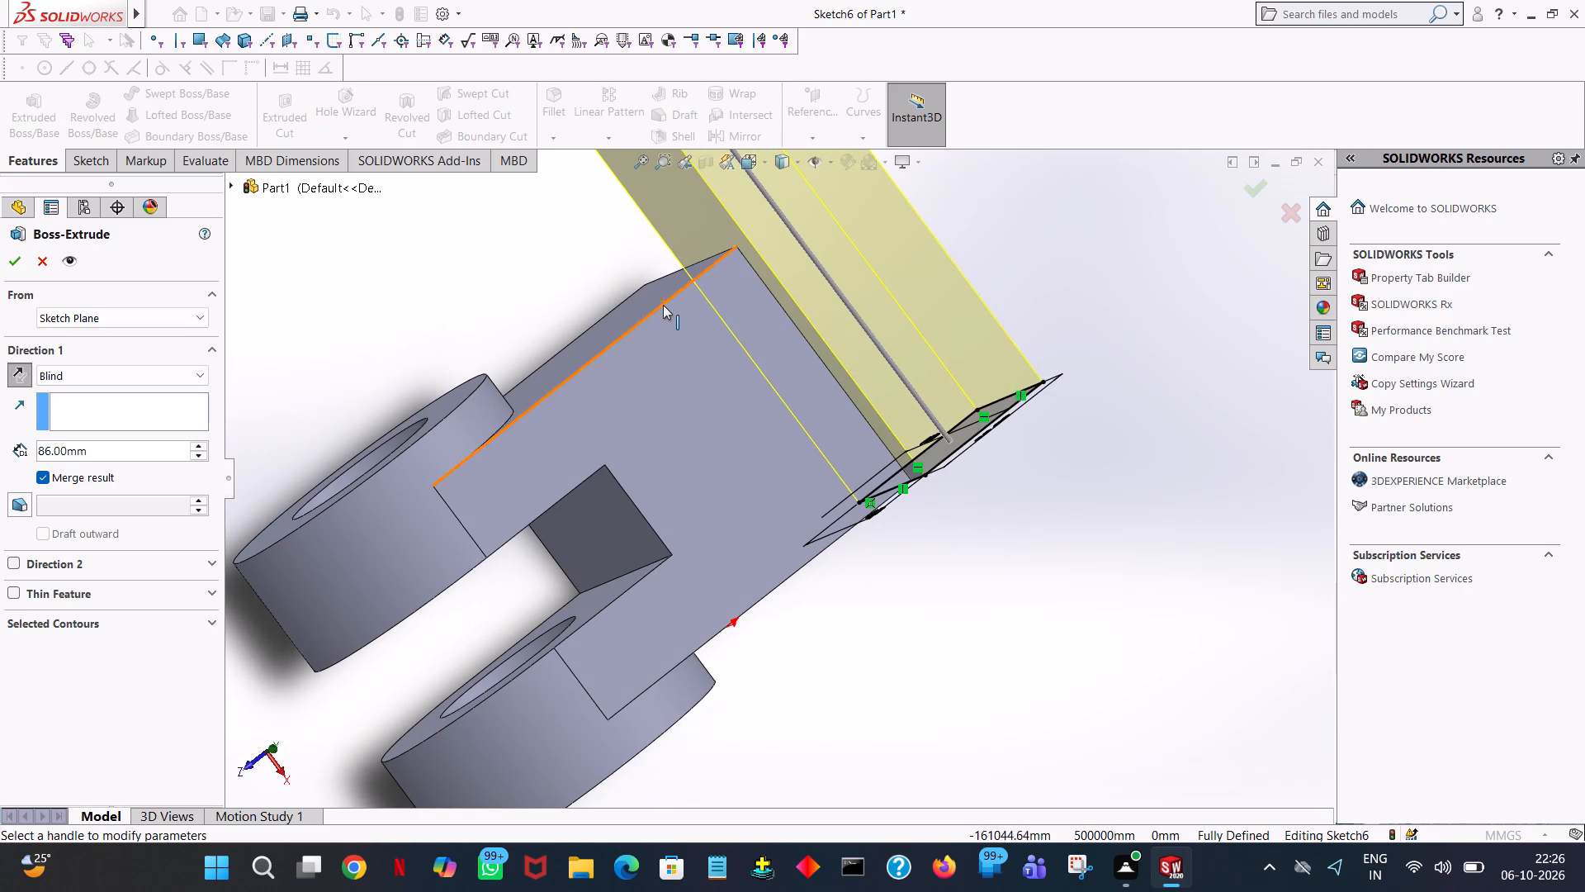
left_click(665, 306)
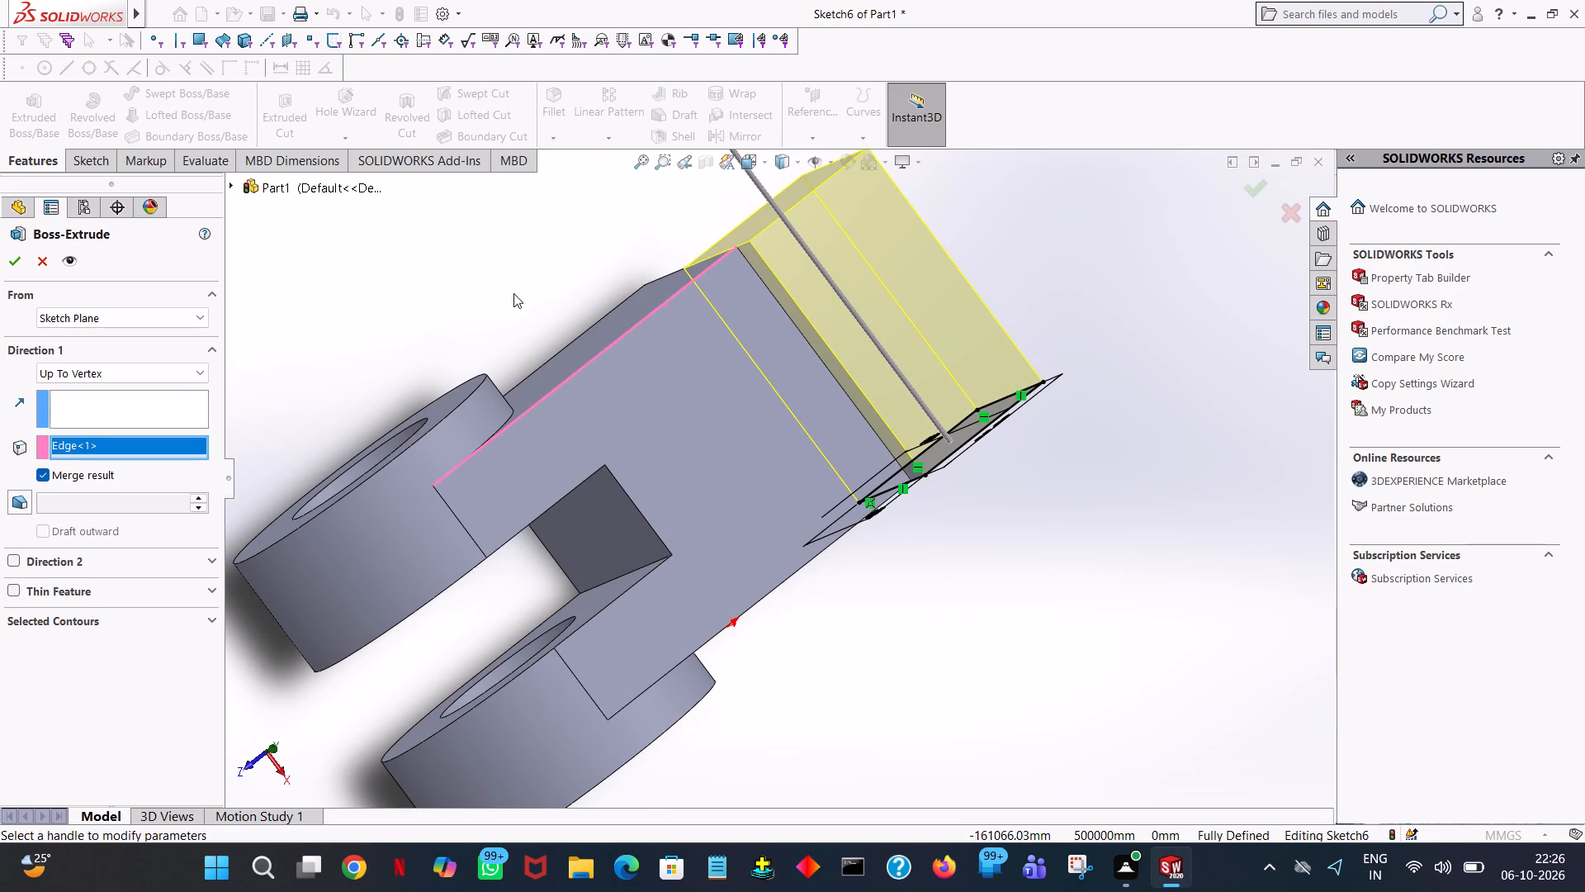
middle_click_drag(513, 294, 483, 287)
middle_click_drag(442, 297, 443, 262)
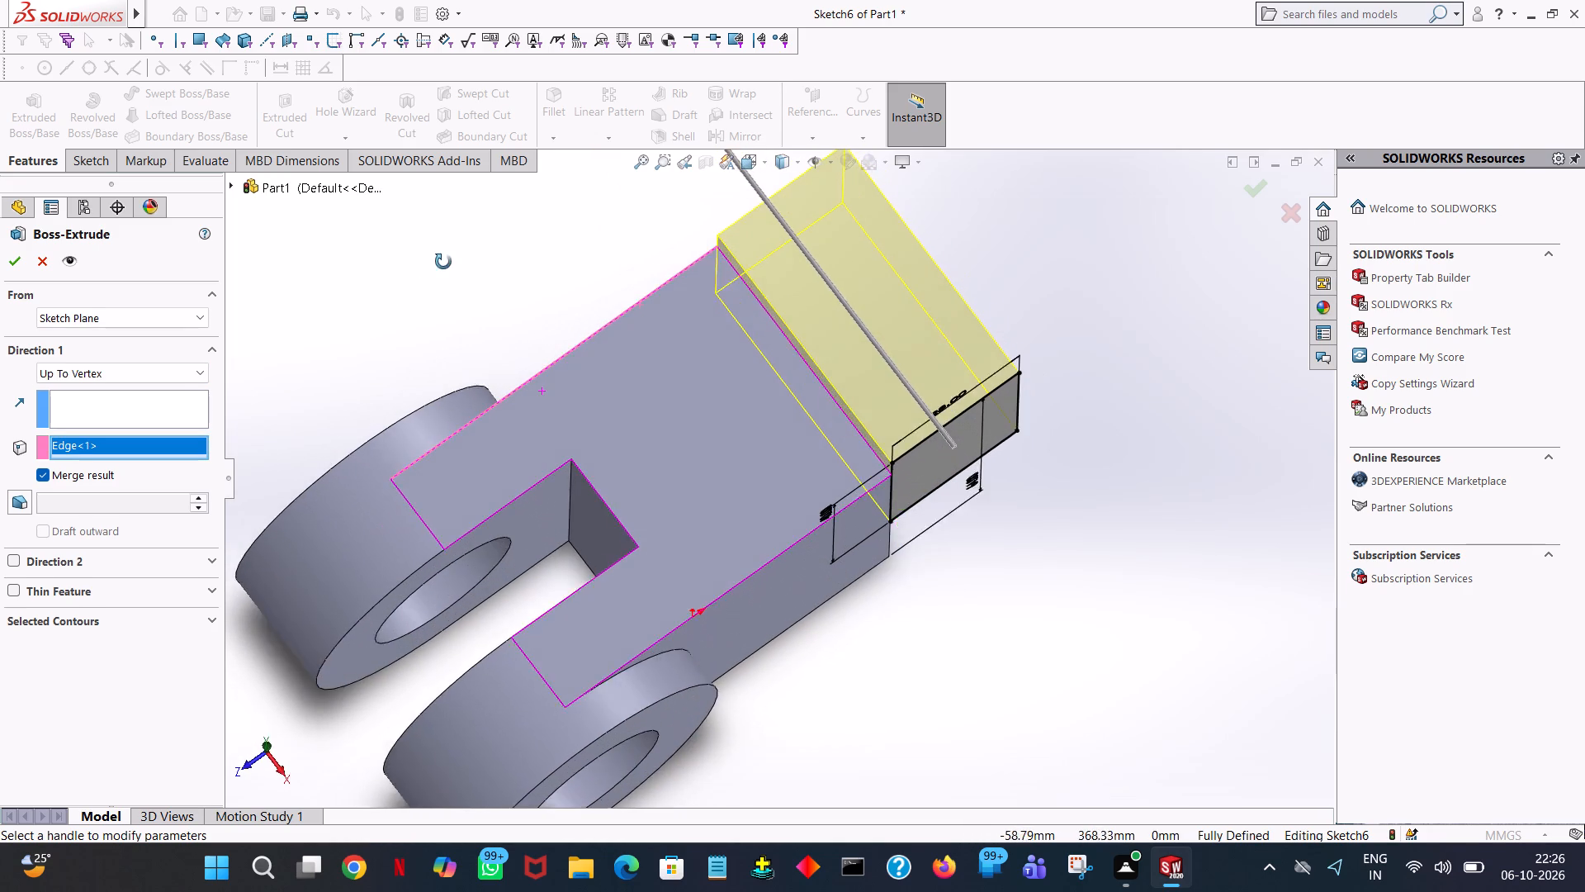
middle_click_drag(443, 262, 439, 163)
left_click(25, 261)
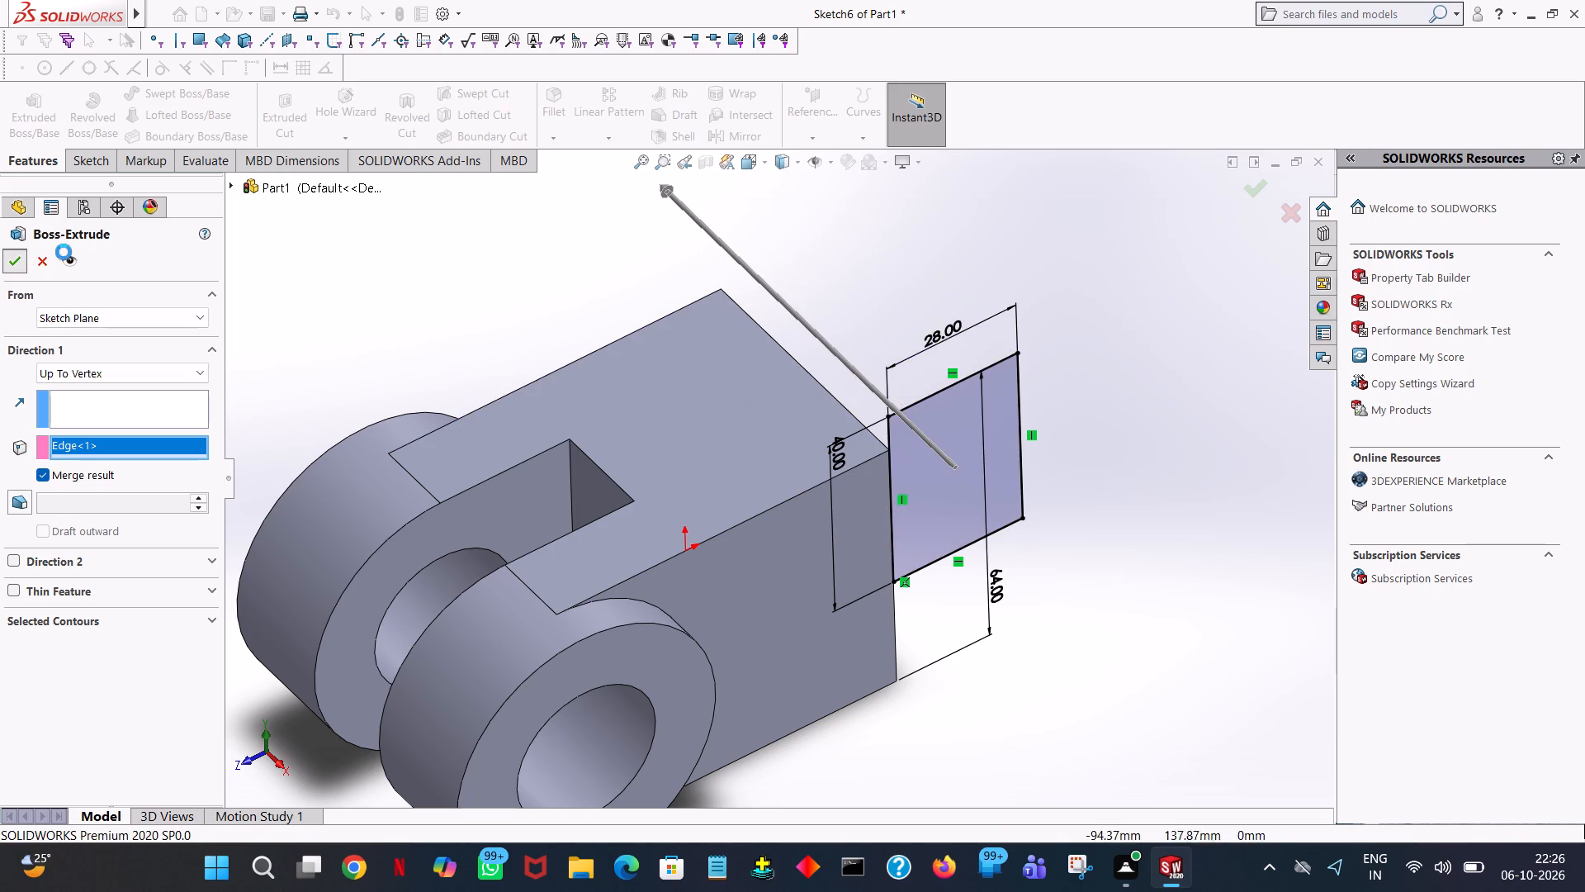
left_click(1030, 575)
Start an extruded-cut sketch on the body's flat side face beside the hub and view it face-on.
middle_click_drag(1031, 573, 1026, 557)
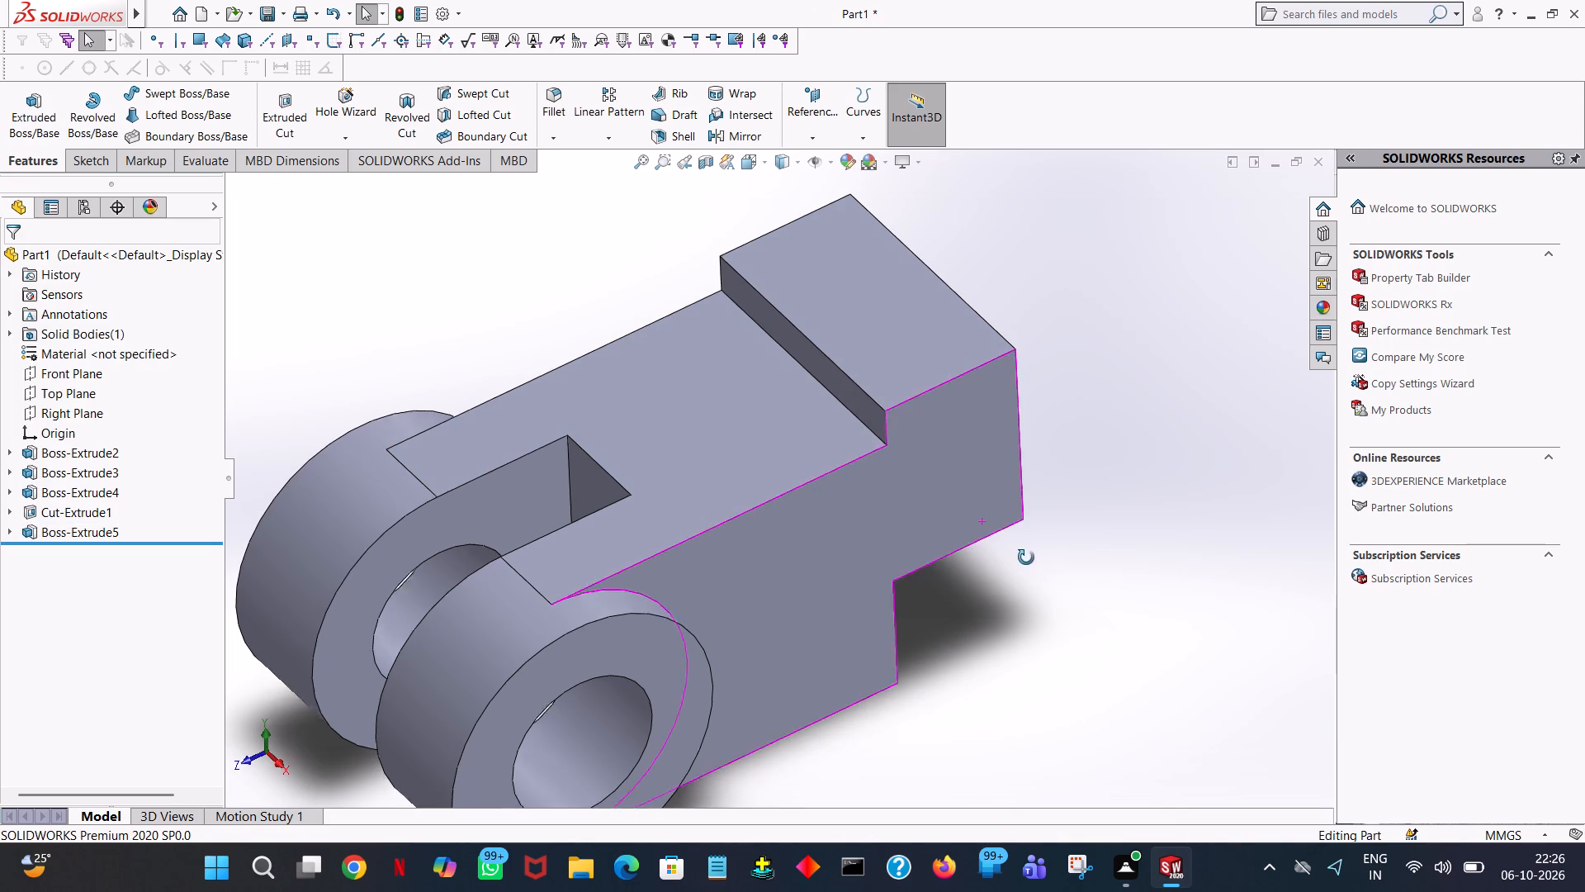
middle_click_drag(1026, 557, 961, 451)
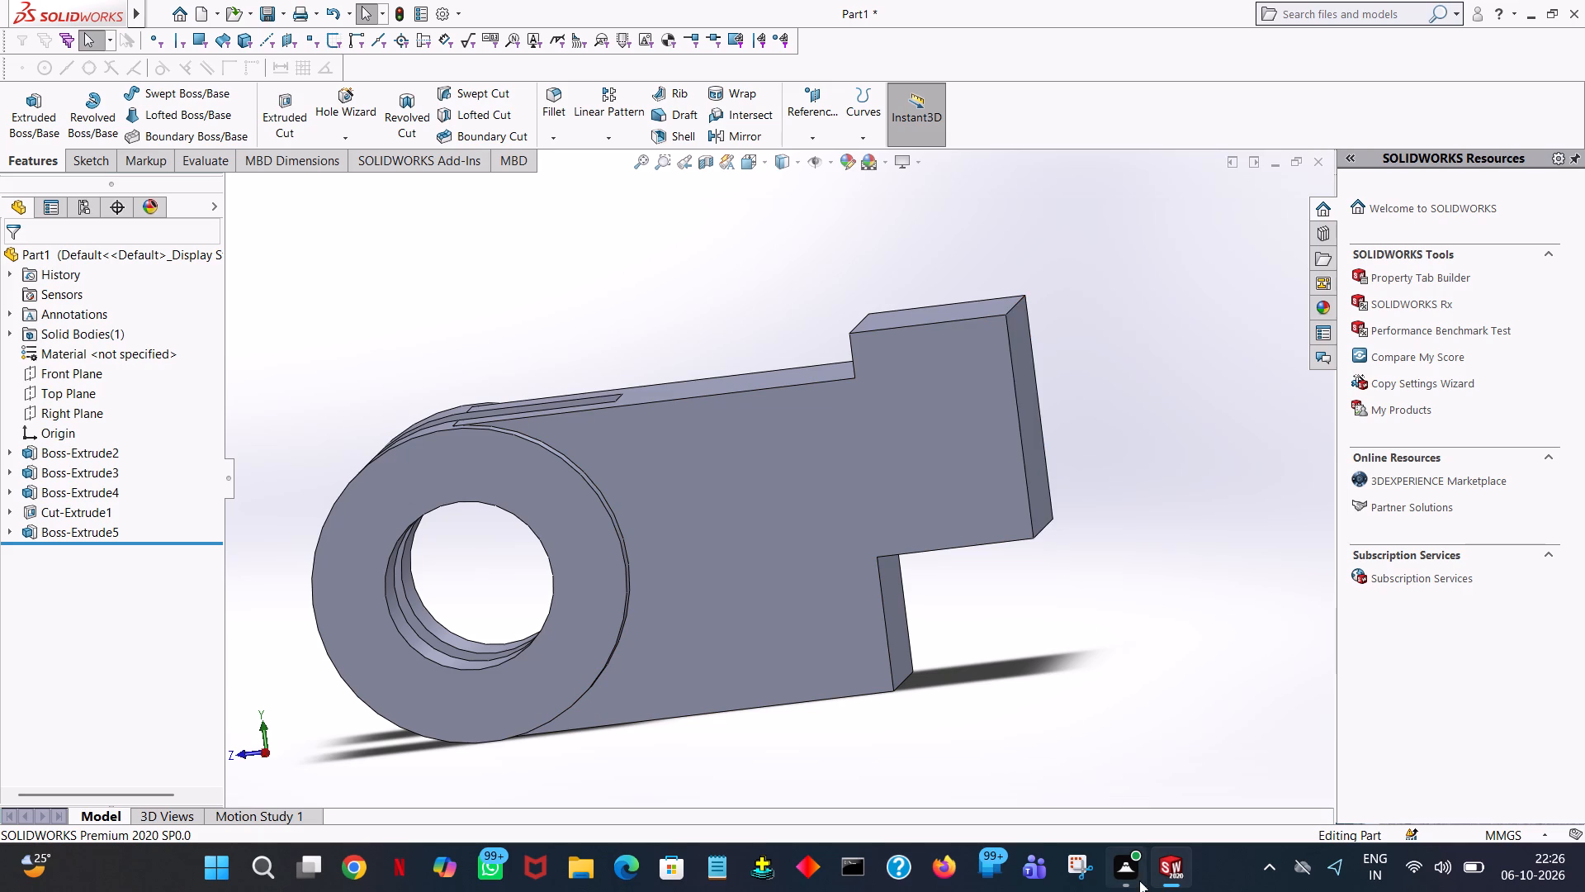
double_click(1209, 381)
middle_click_drag(1115, 576, 1210, 482)
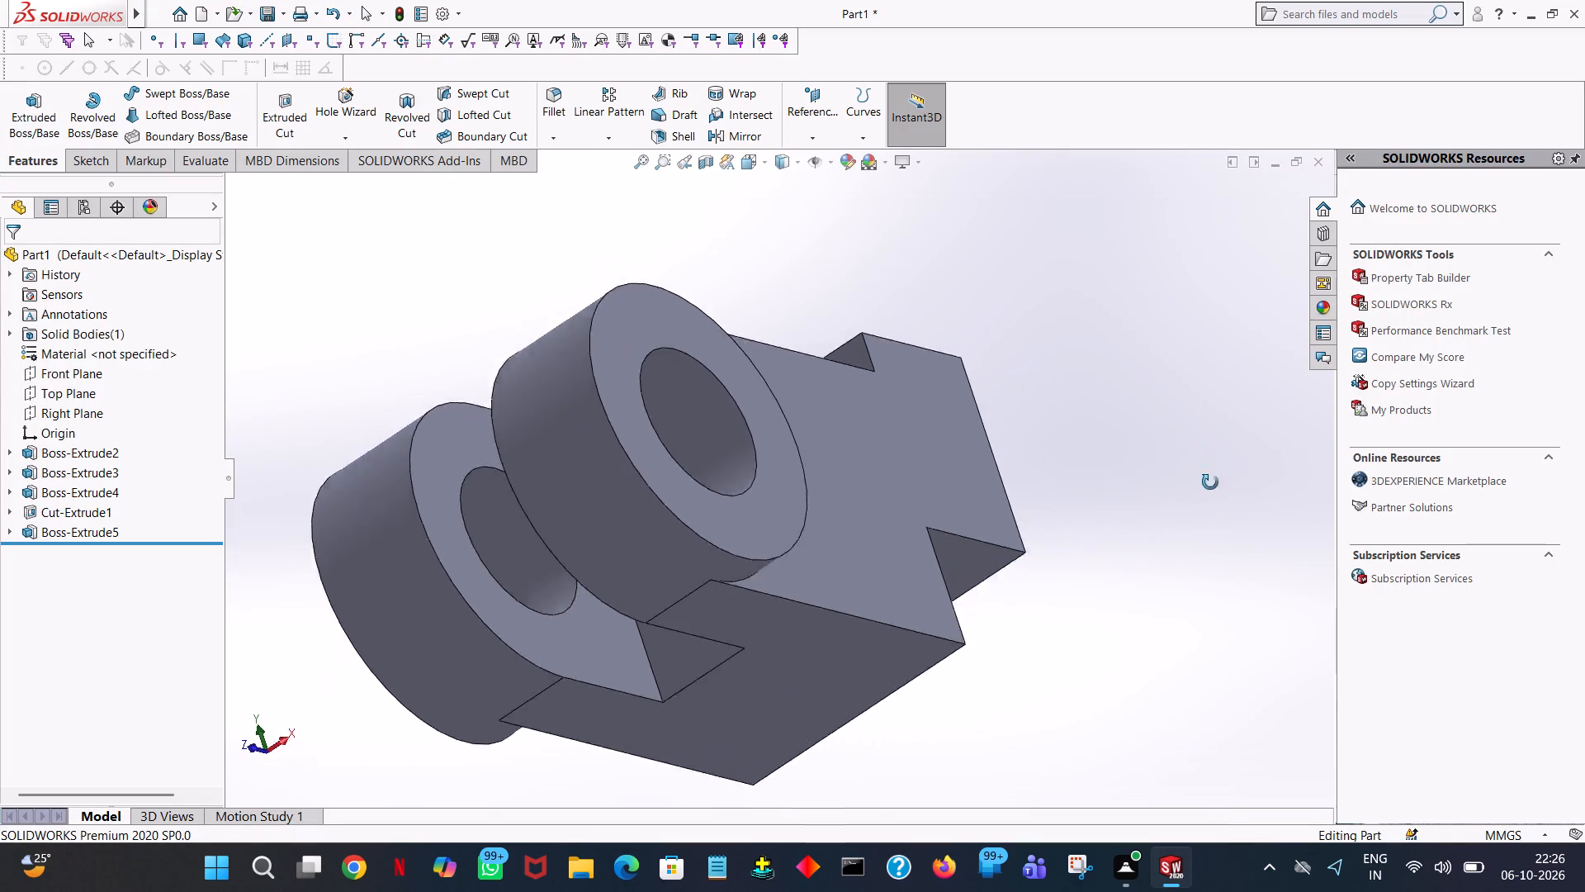
middle_click_drag(1210, 482, 1141, 643)
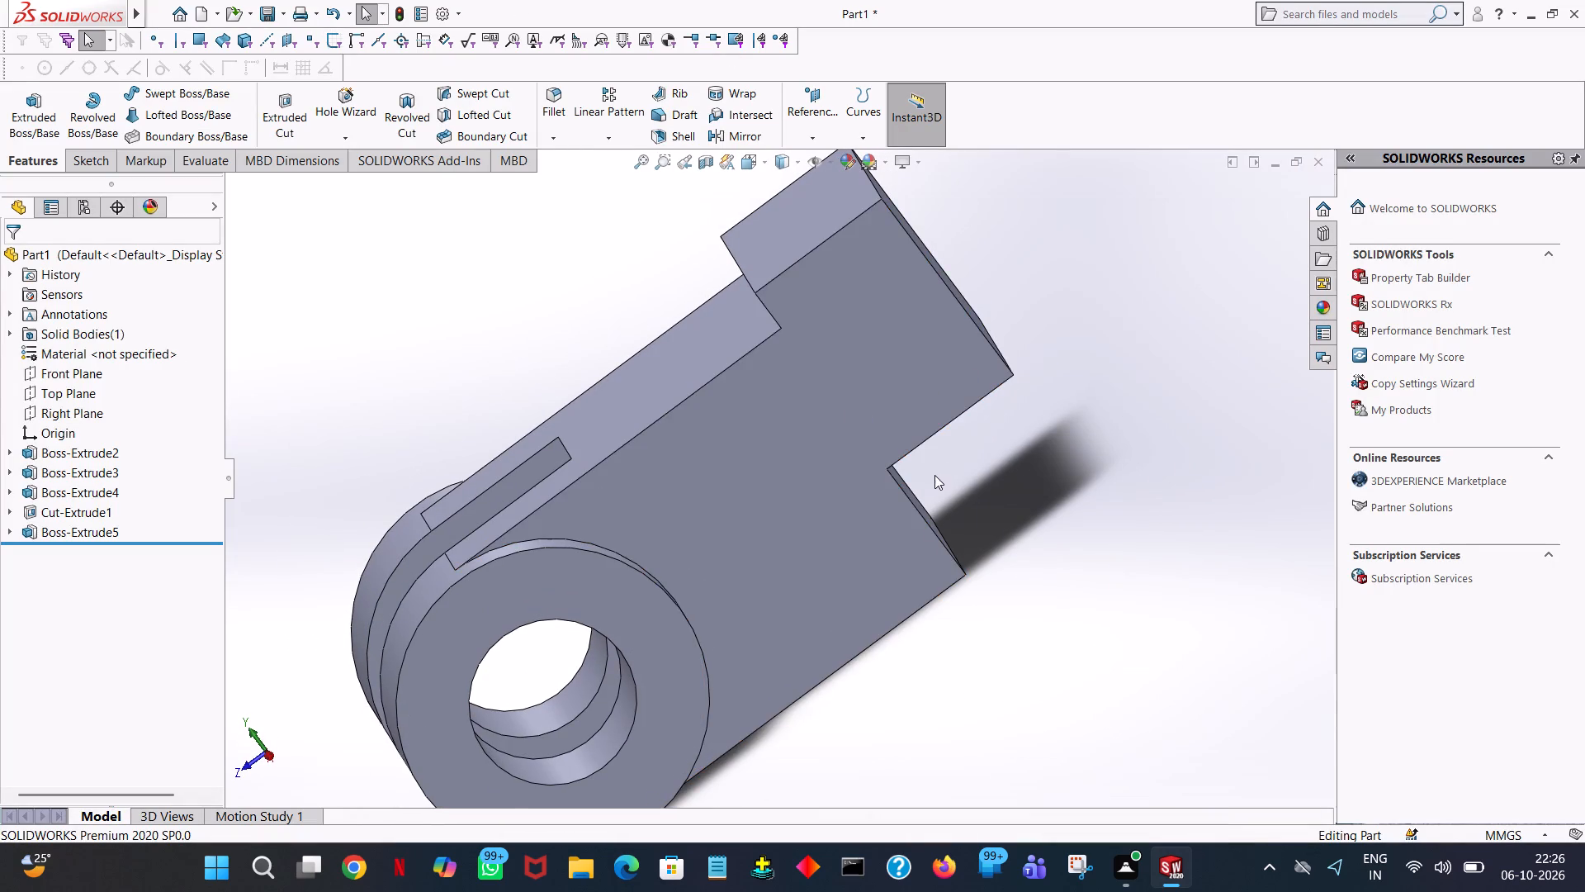
middle_click_drag(934, 477, 910, 458)
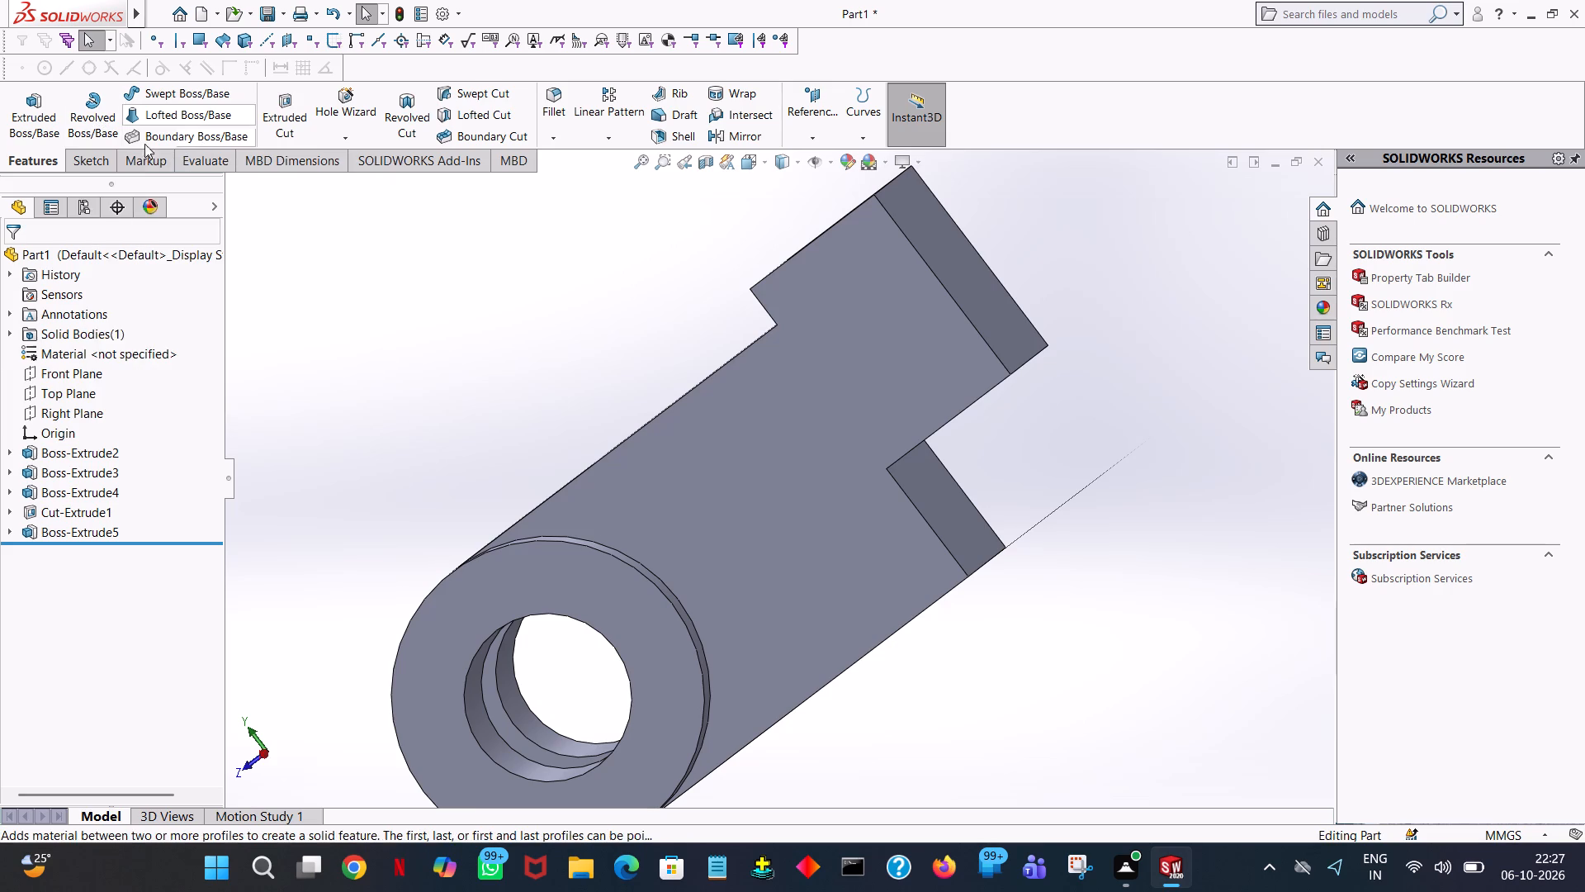
left_click(278, 112)
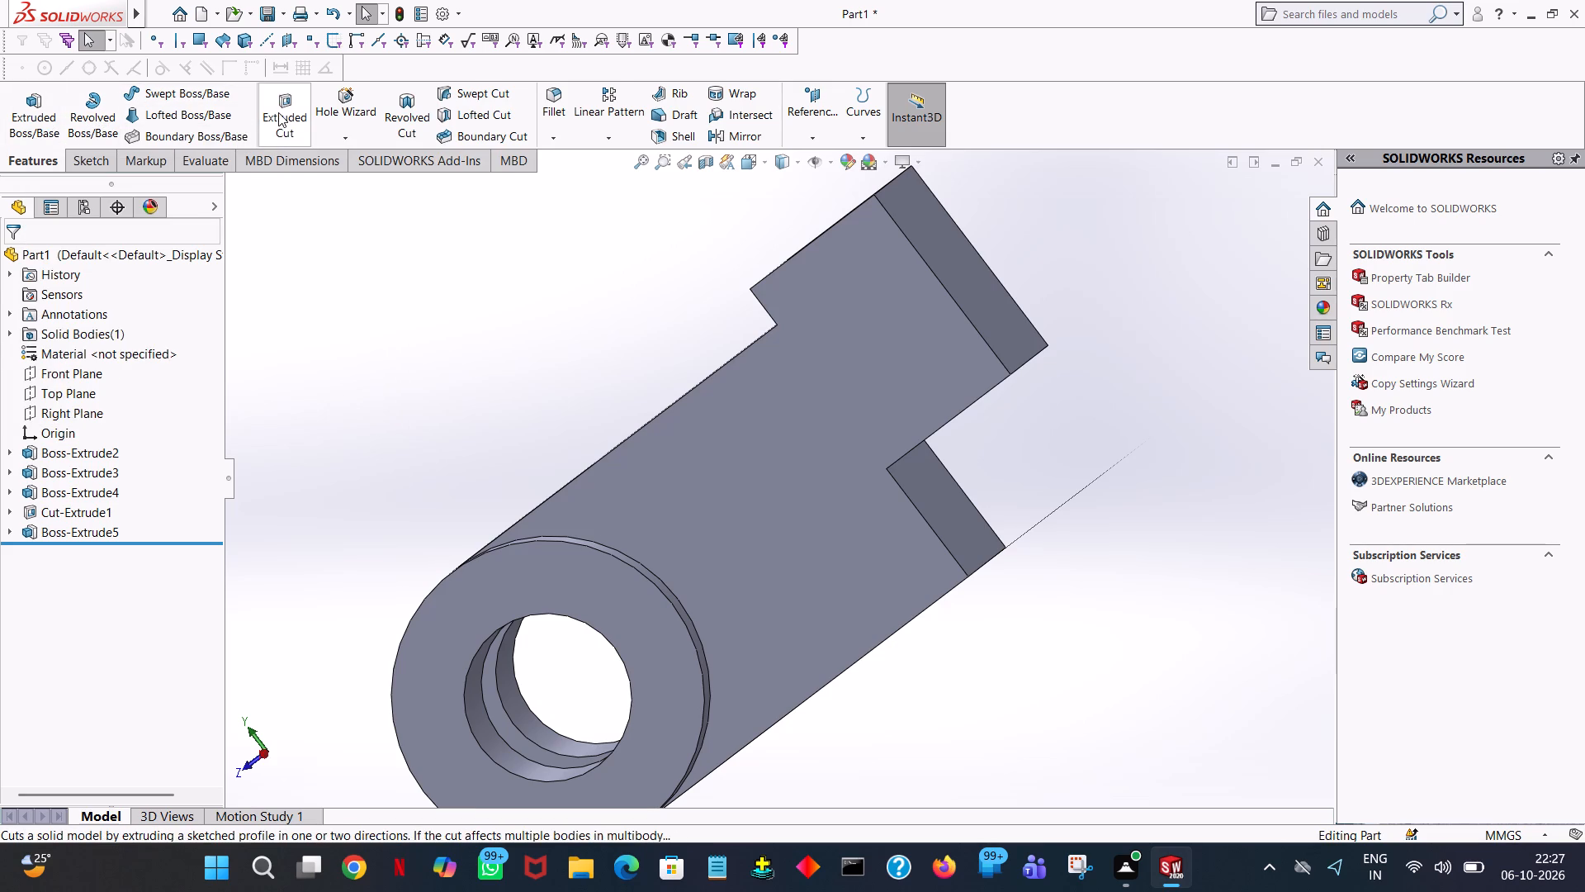
left_click(864, 524)
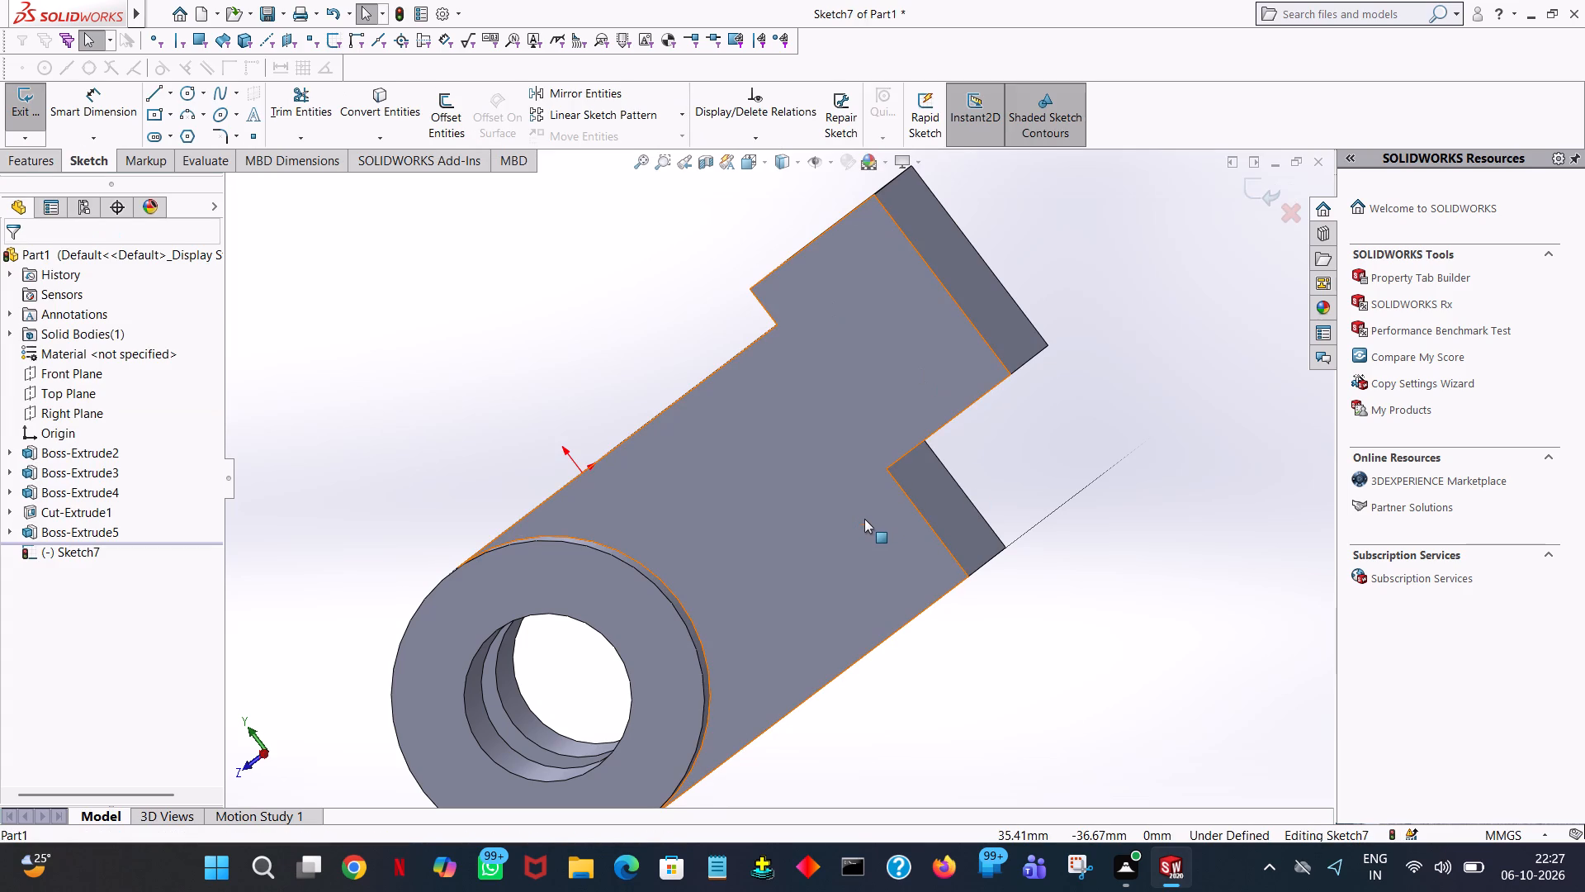
key("space")
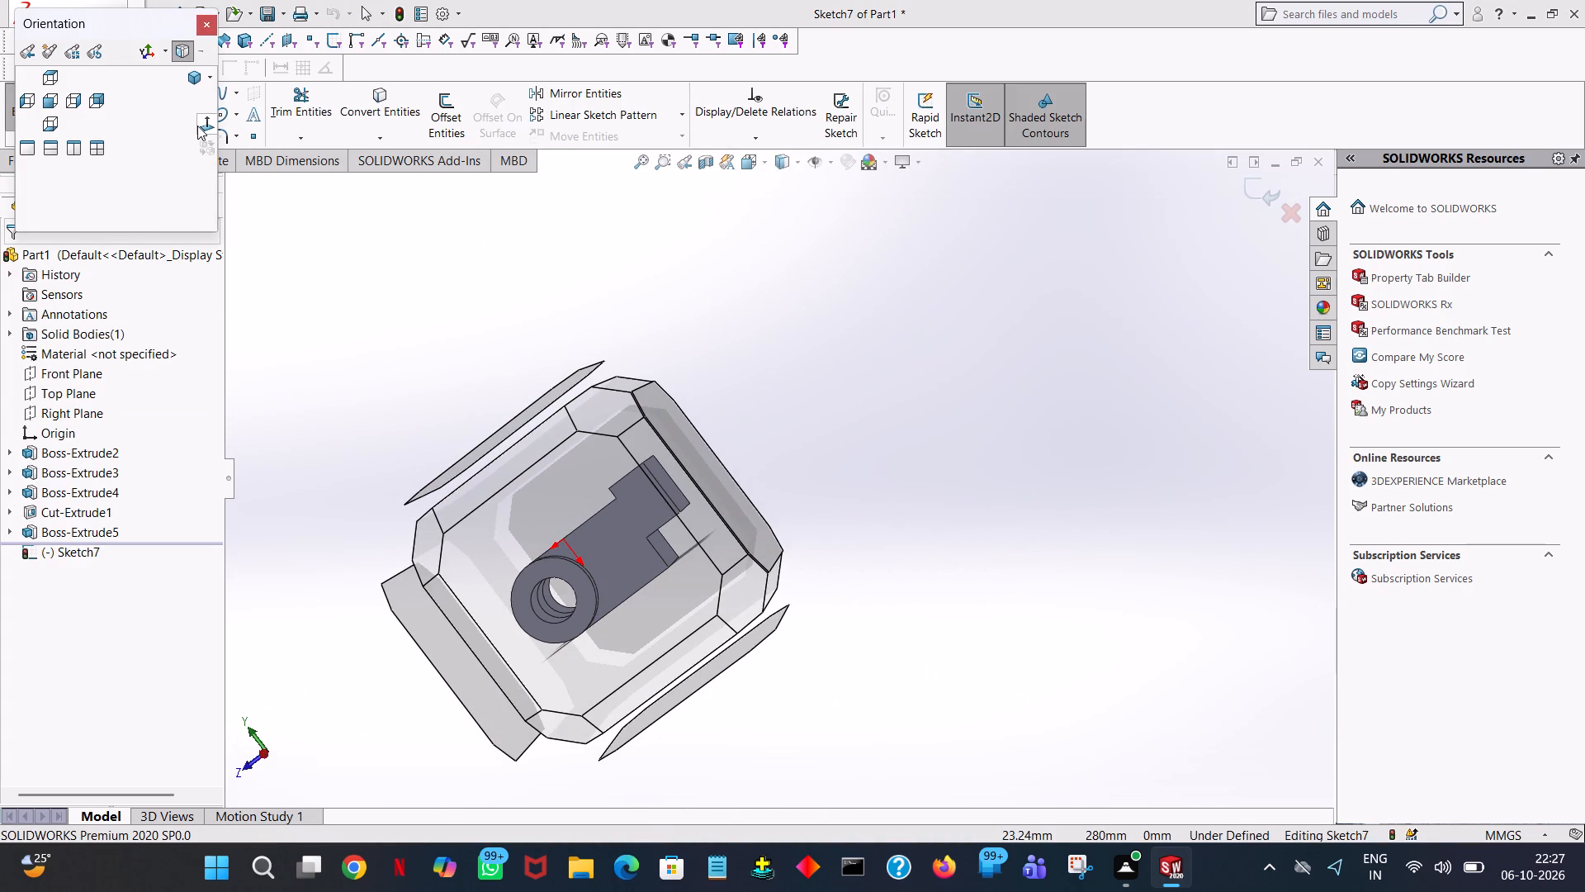
left_click(197, 126)
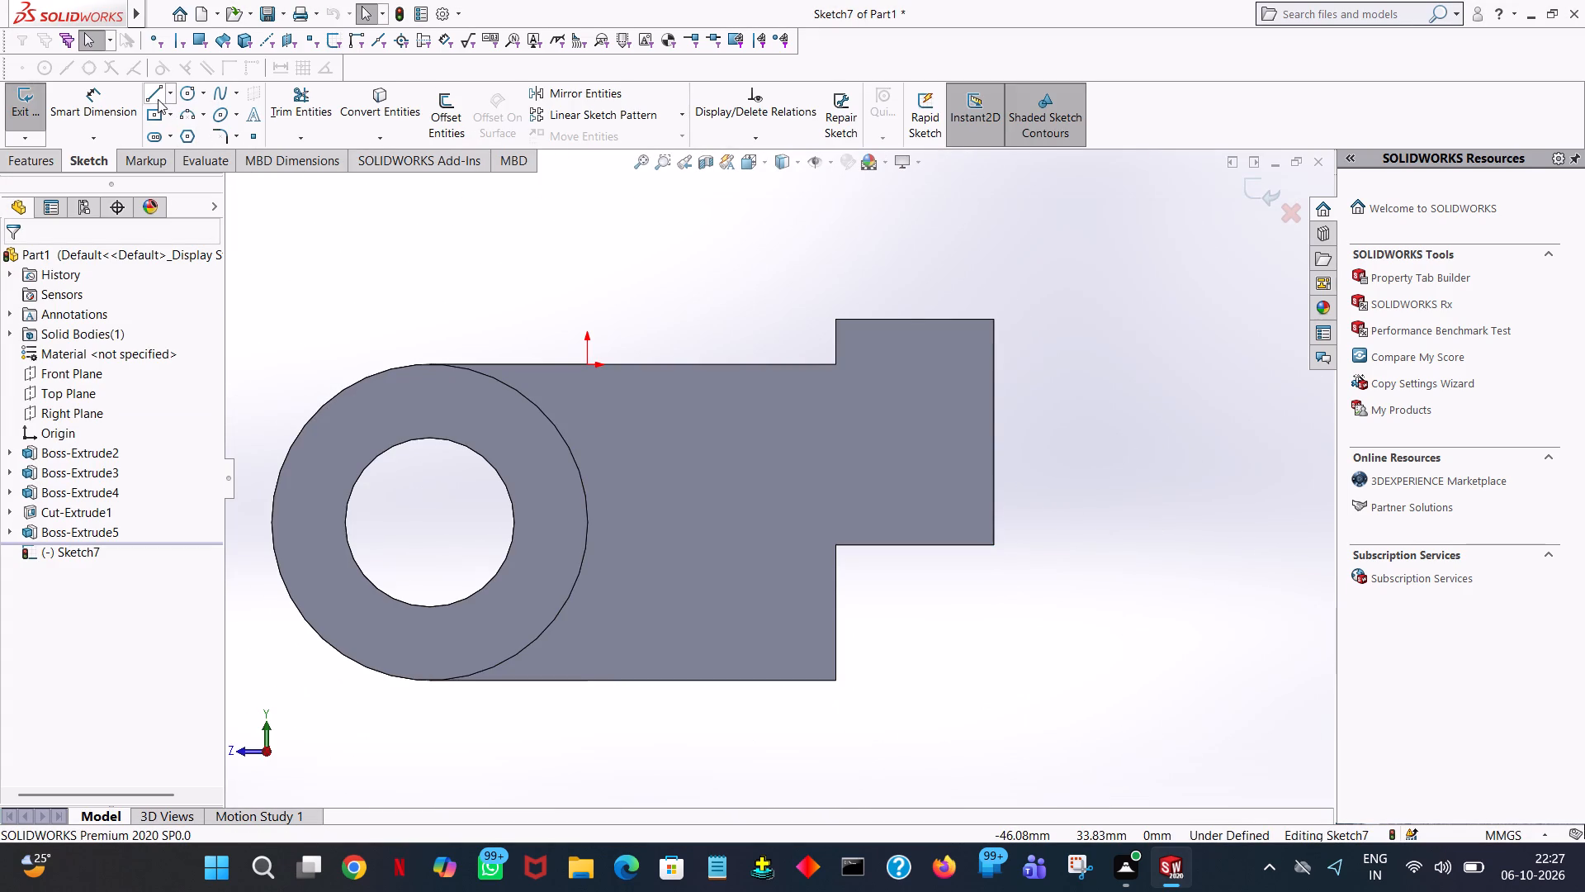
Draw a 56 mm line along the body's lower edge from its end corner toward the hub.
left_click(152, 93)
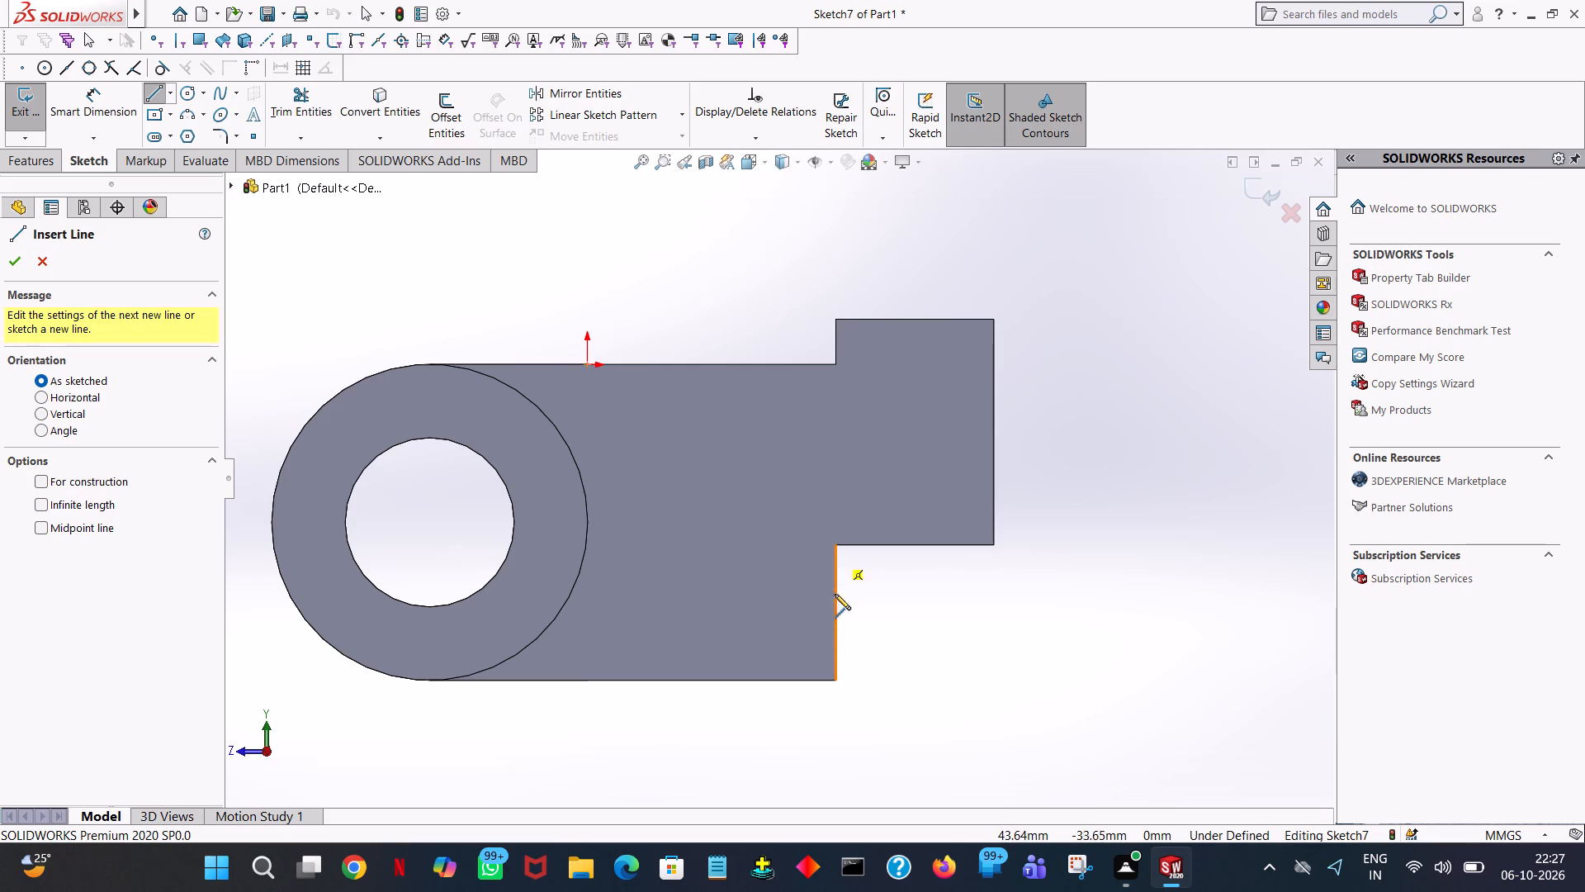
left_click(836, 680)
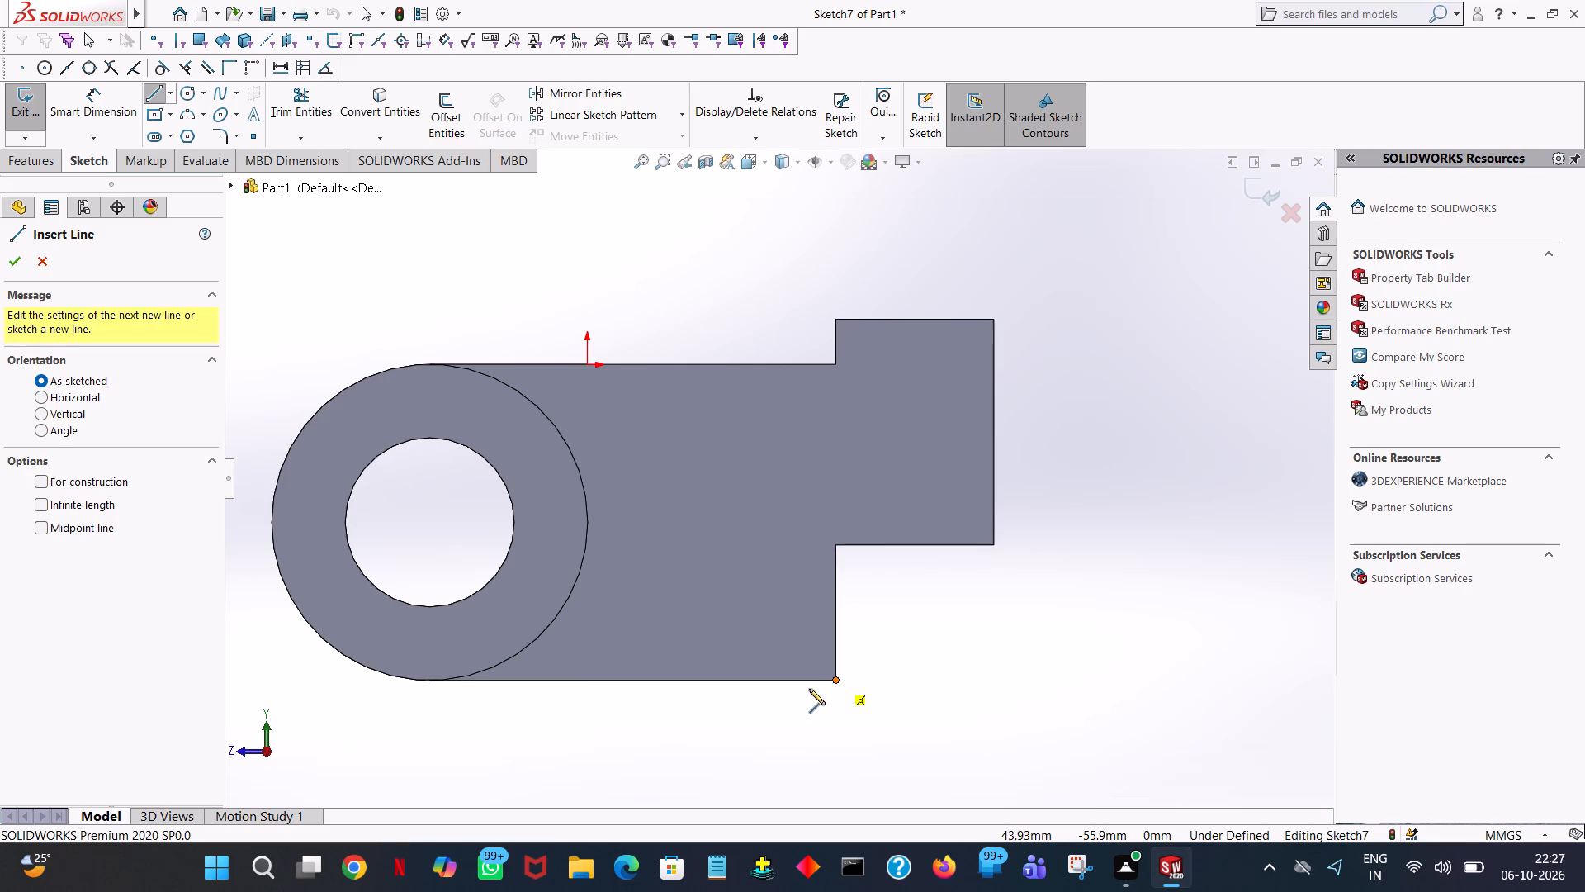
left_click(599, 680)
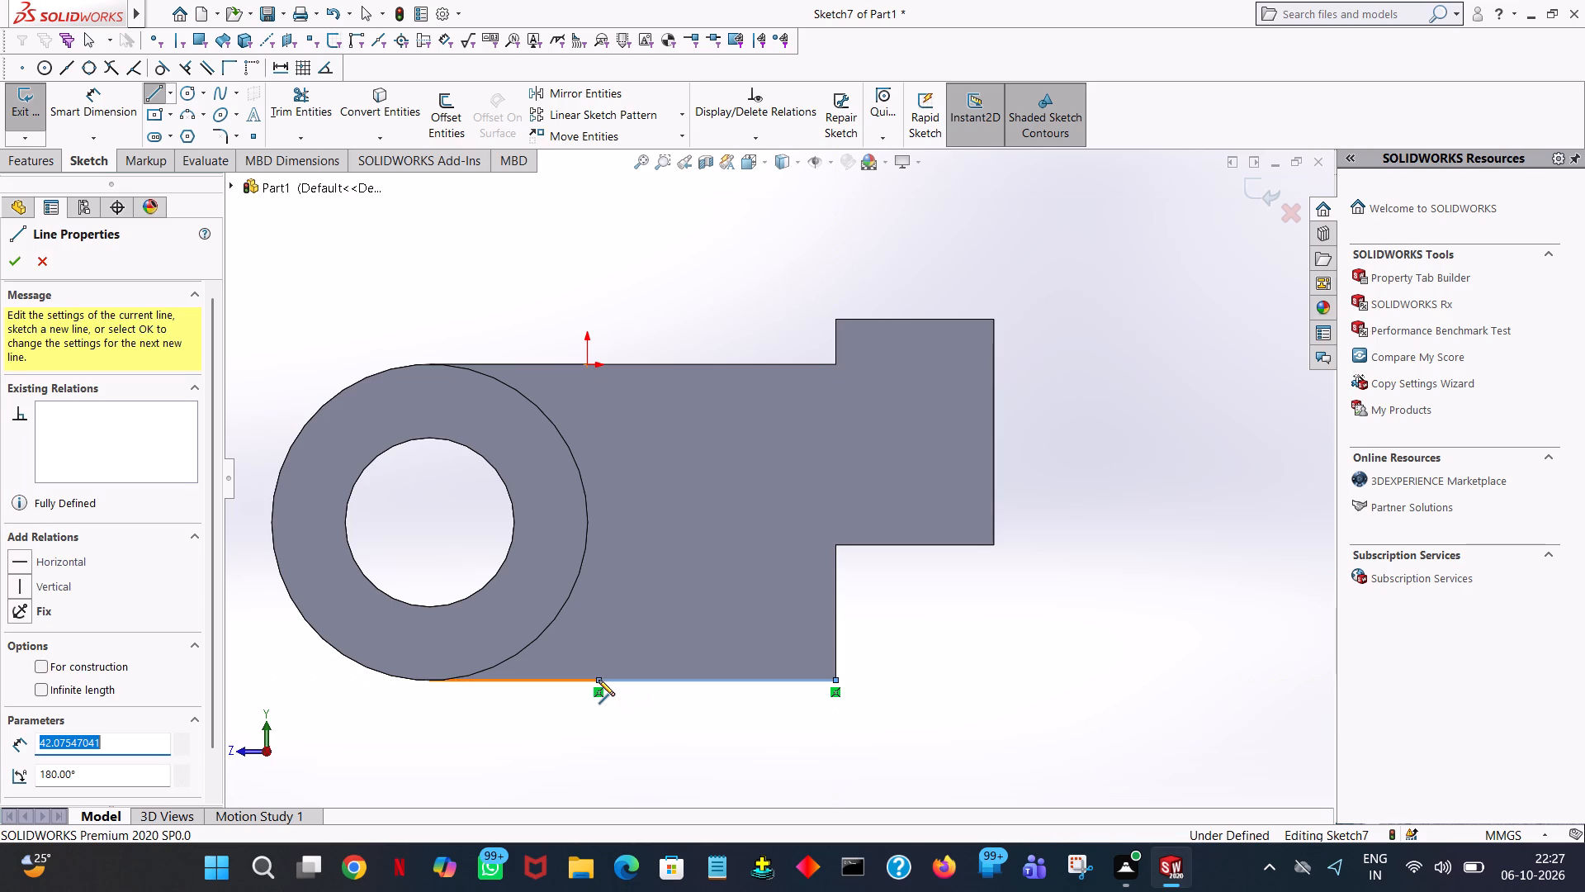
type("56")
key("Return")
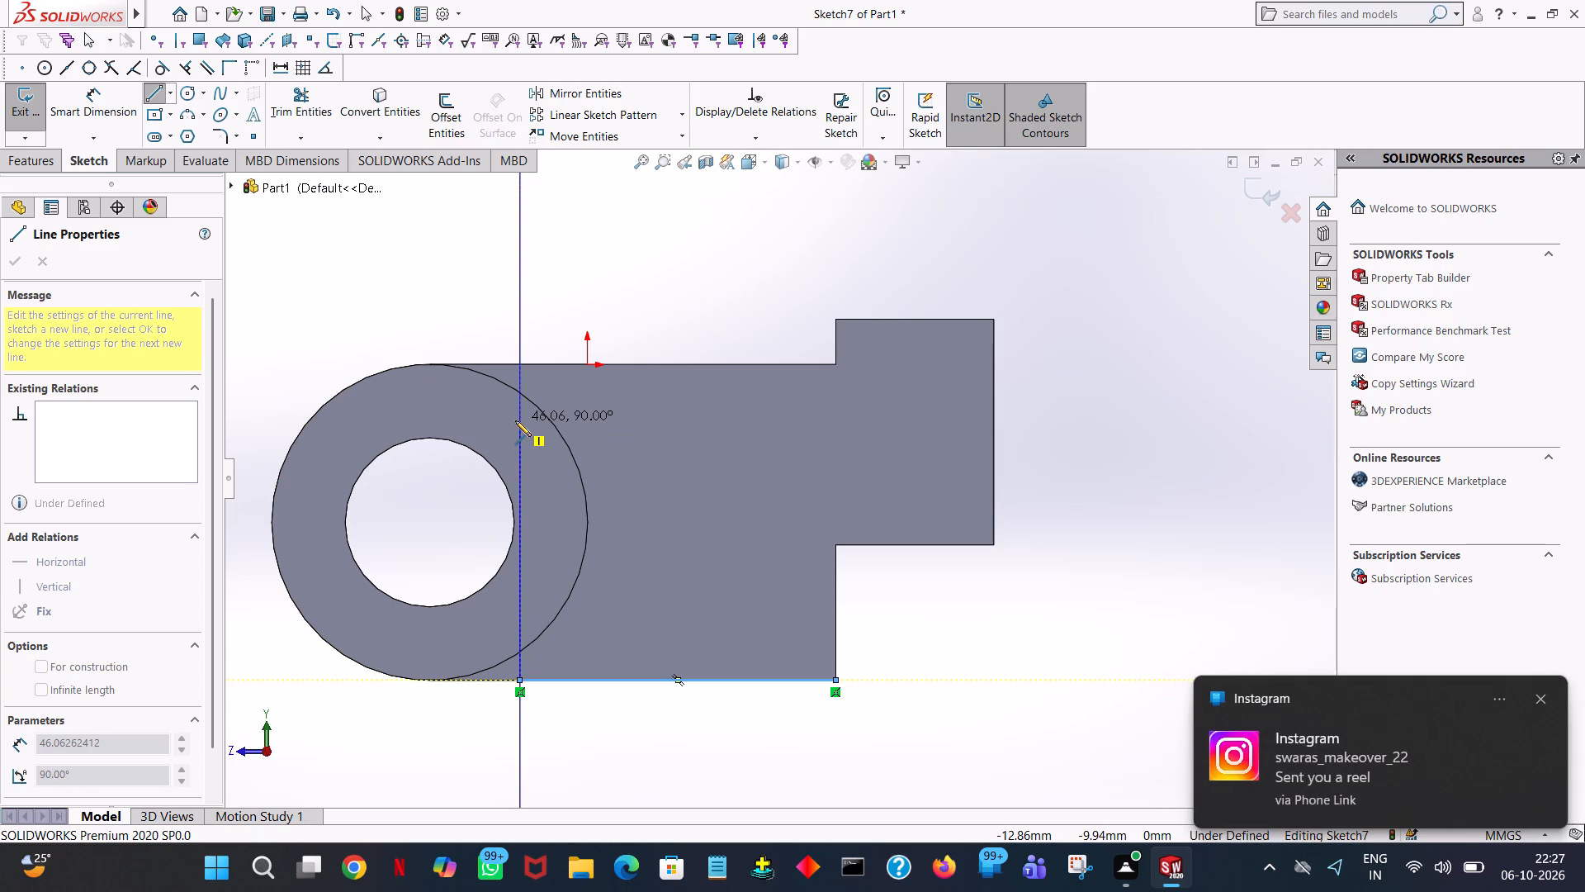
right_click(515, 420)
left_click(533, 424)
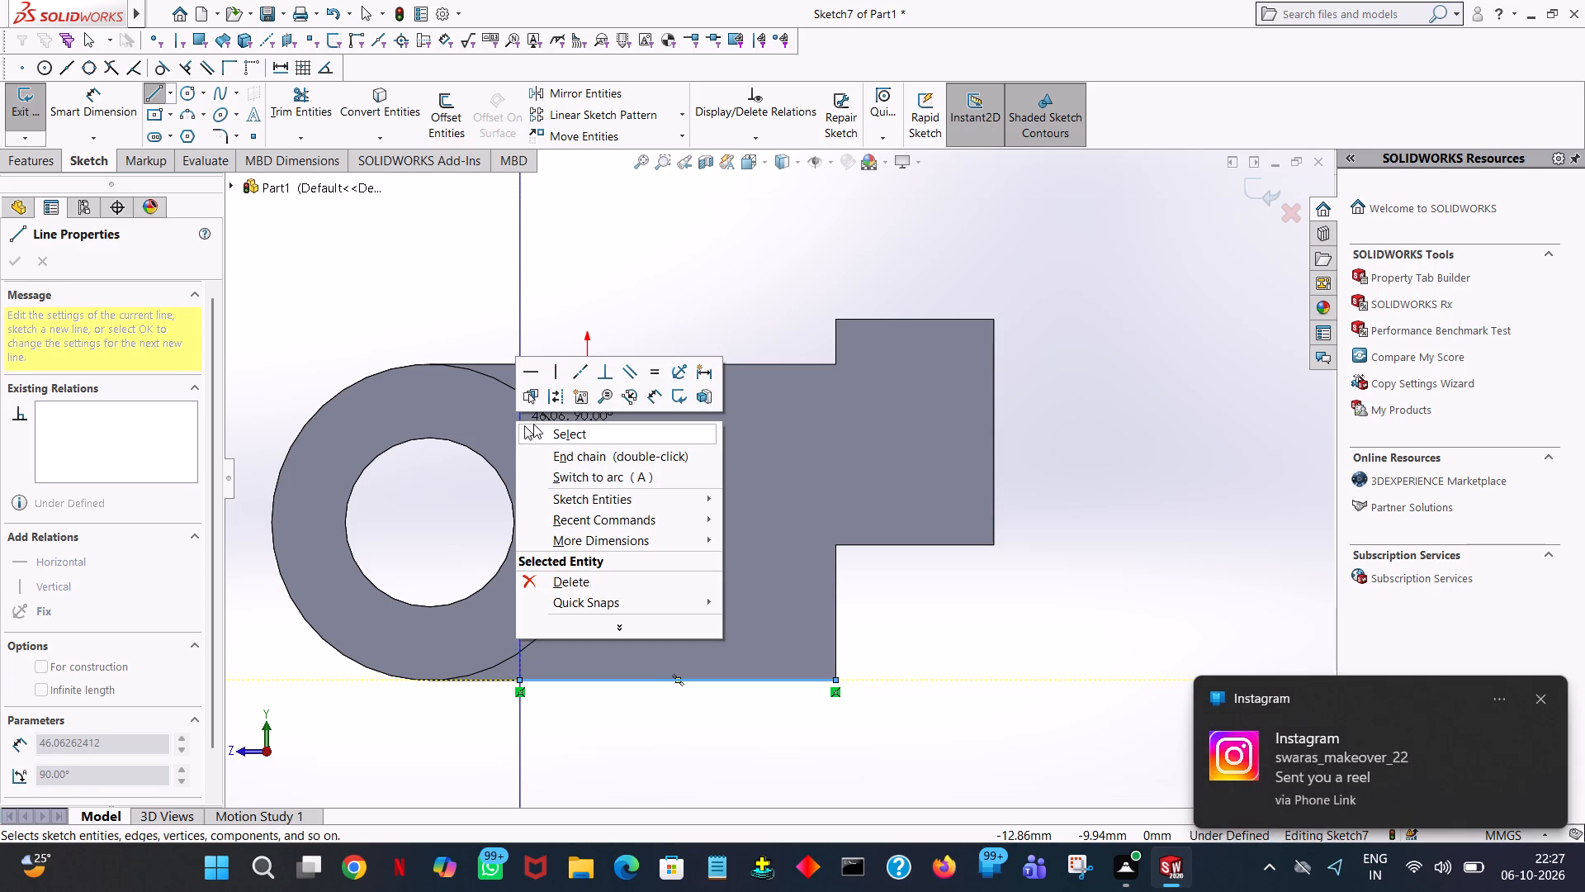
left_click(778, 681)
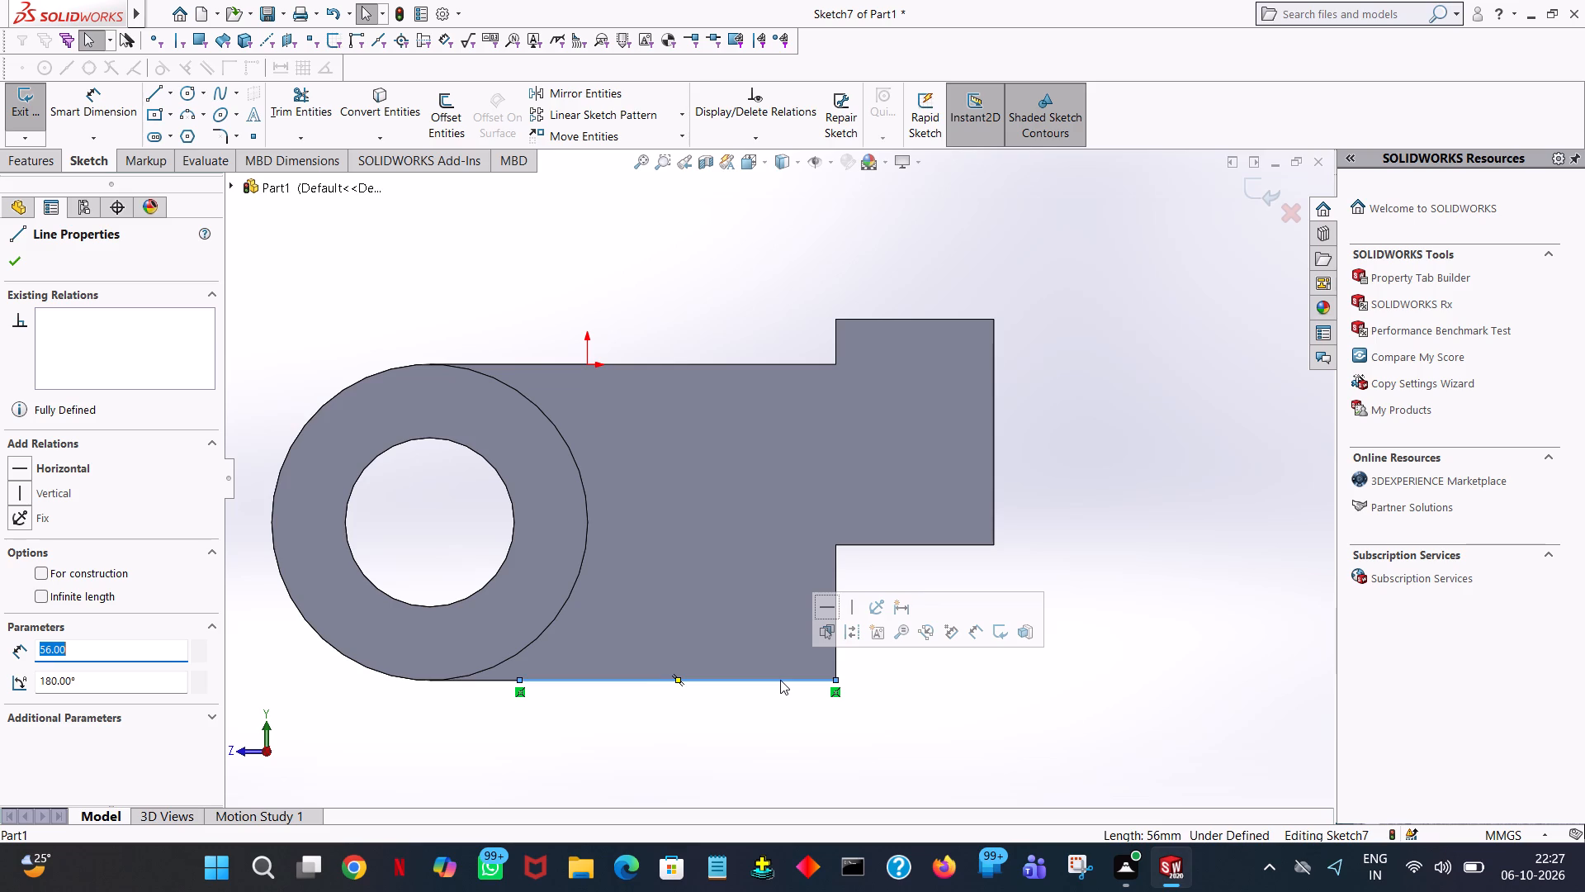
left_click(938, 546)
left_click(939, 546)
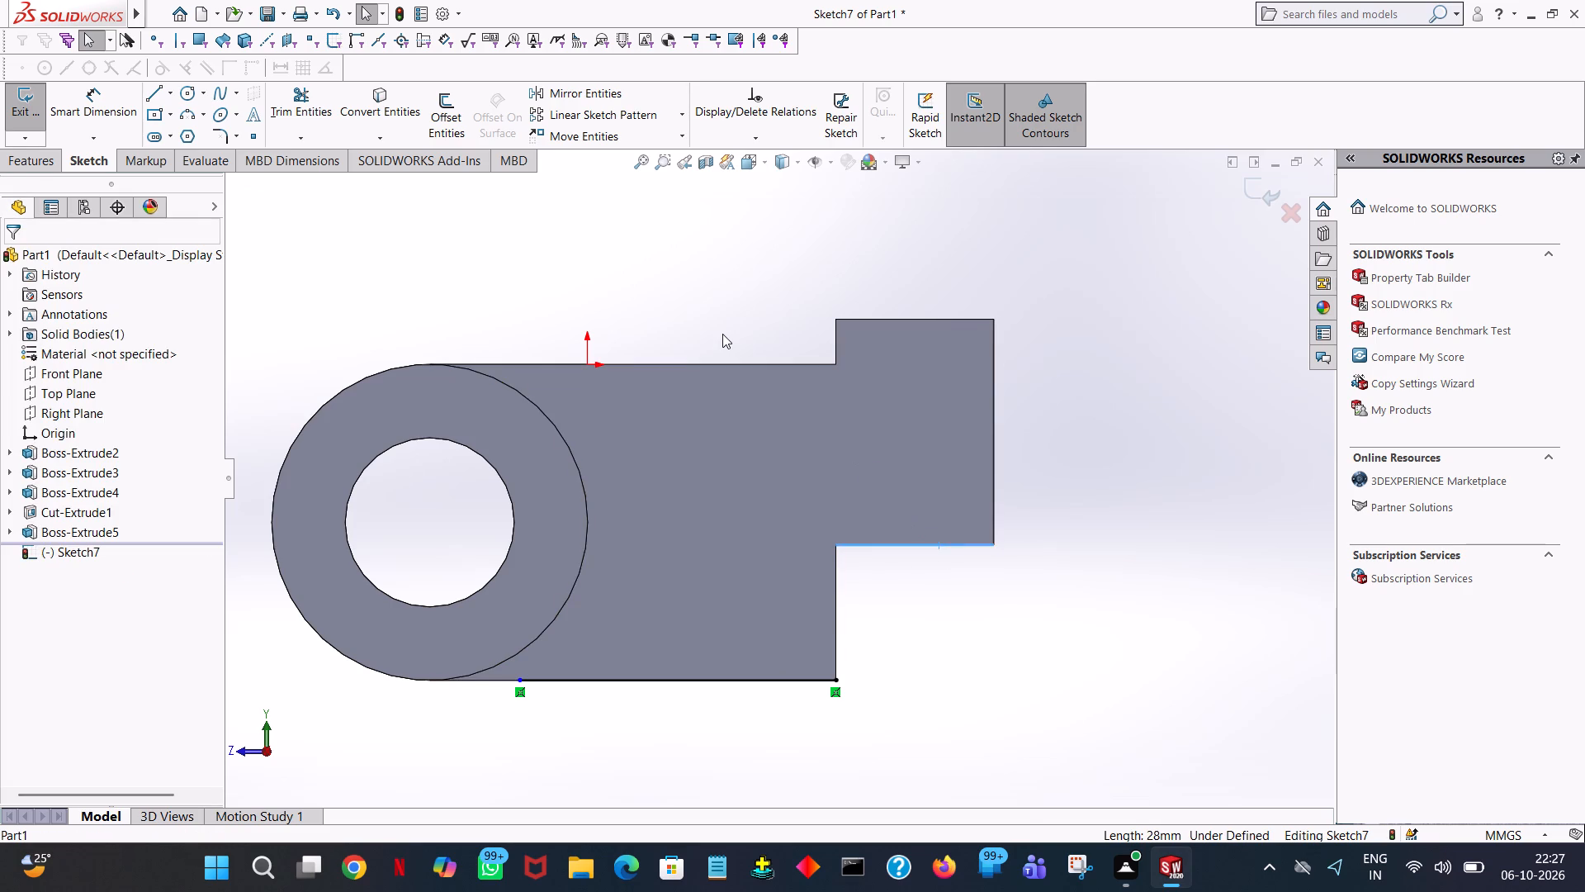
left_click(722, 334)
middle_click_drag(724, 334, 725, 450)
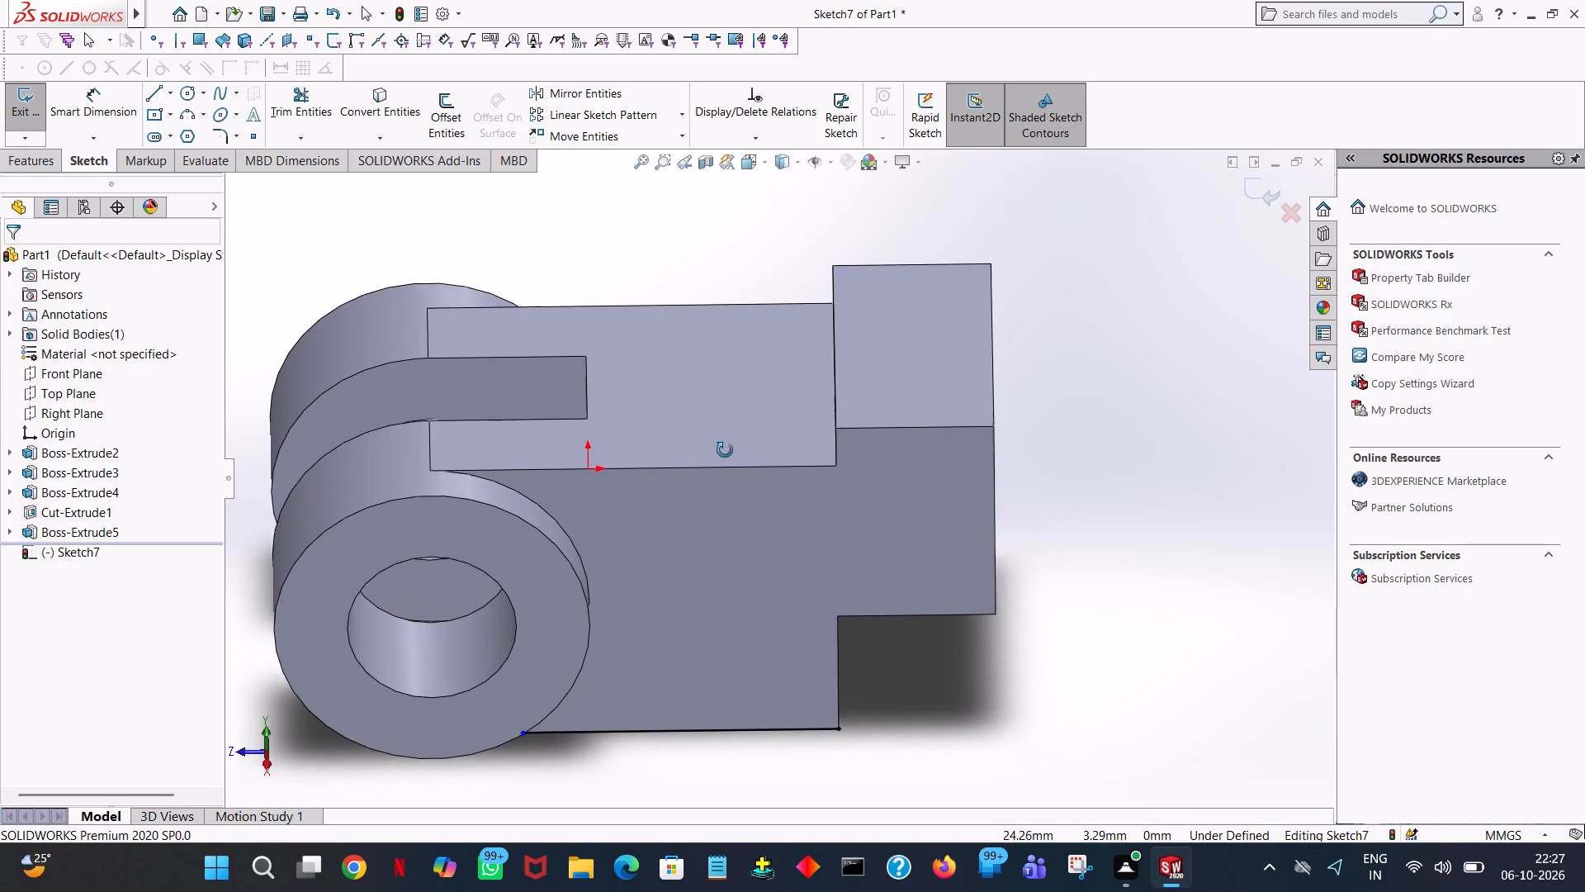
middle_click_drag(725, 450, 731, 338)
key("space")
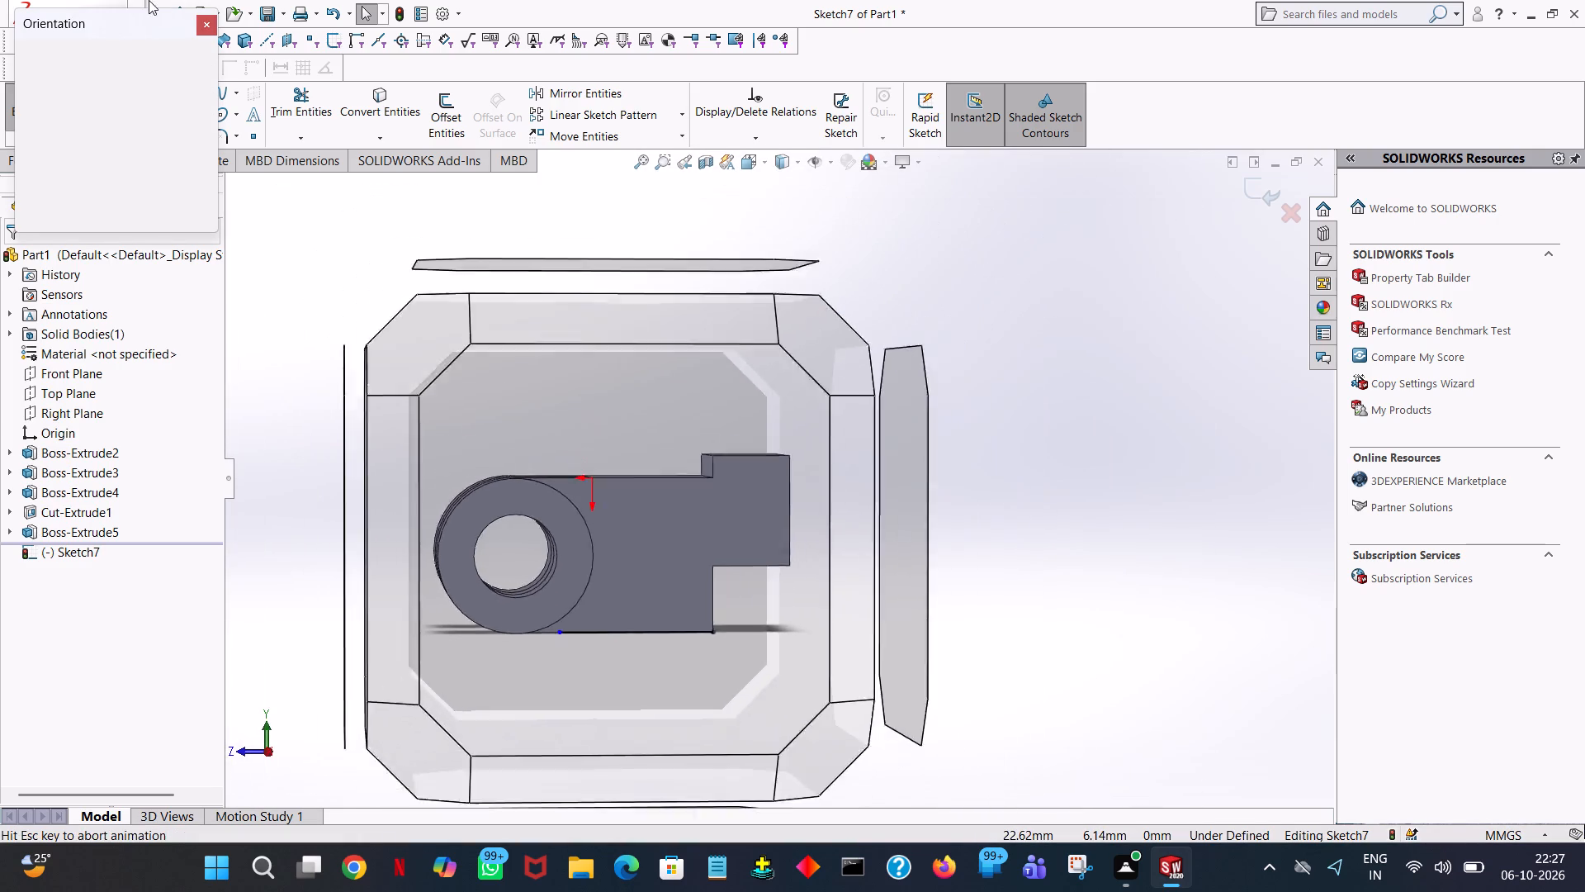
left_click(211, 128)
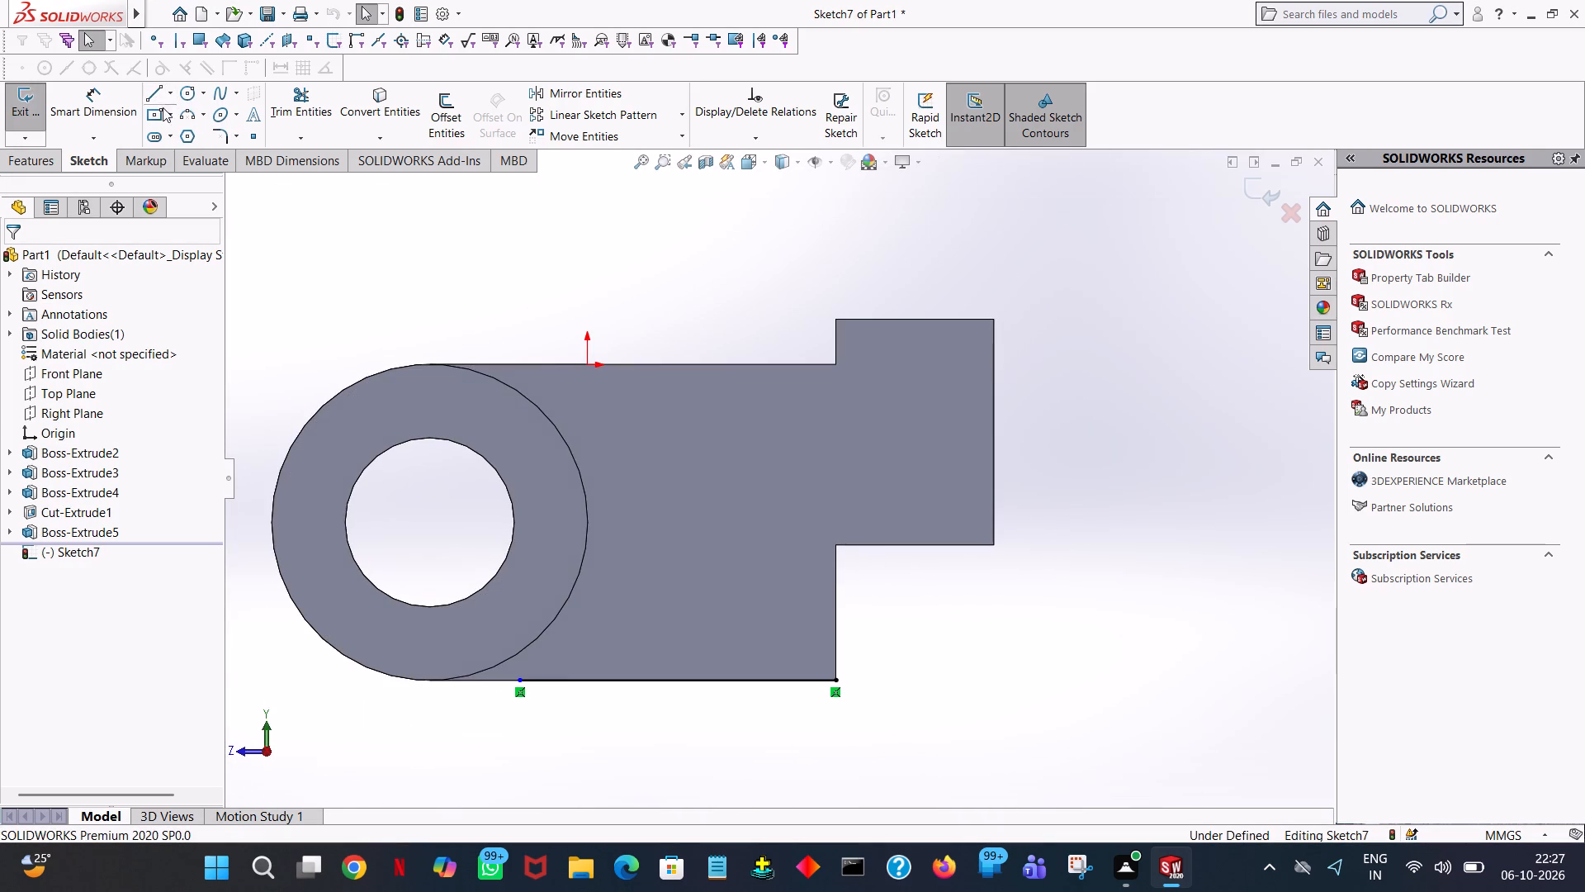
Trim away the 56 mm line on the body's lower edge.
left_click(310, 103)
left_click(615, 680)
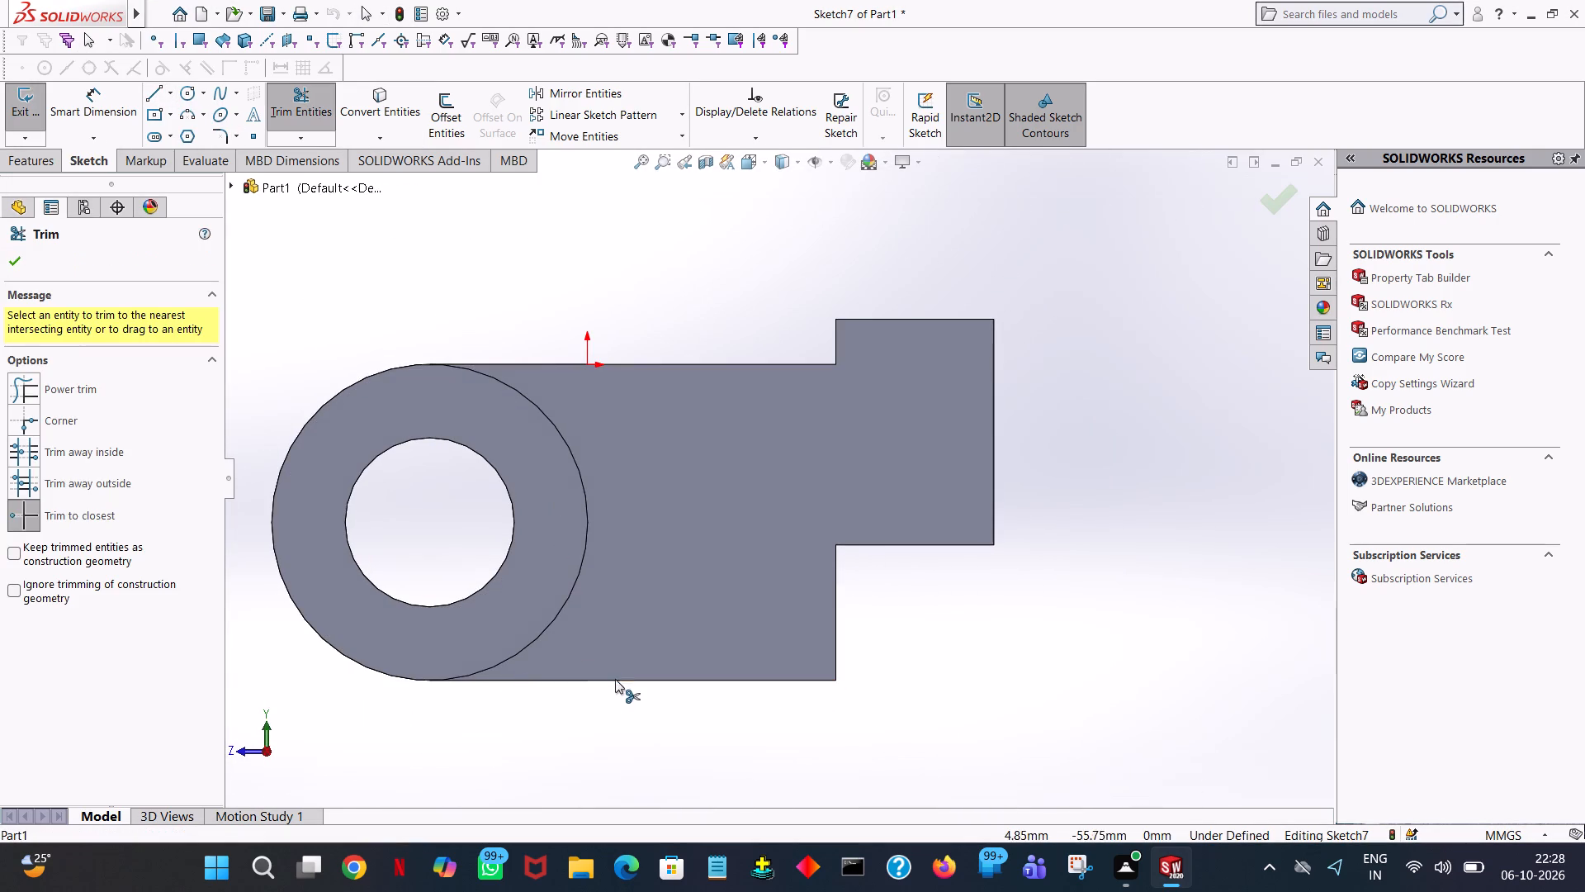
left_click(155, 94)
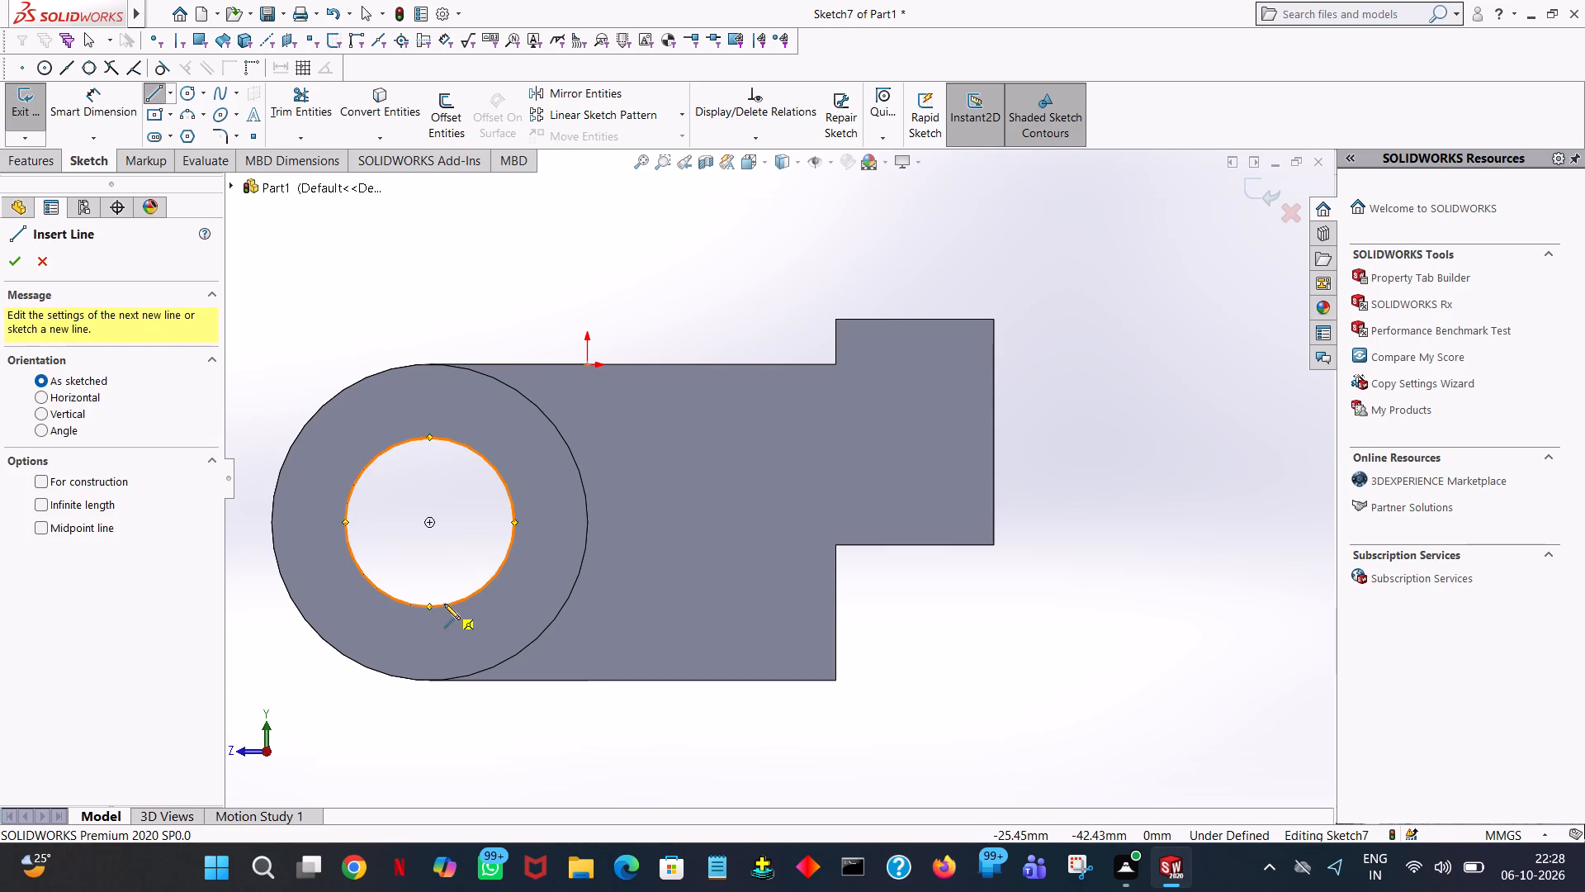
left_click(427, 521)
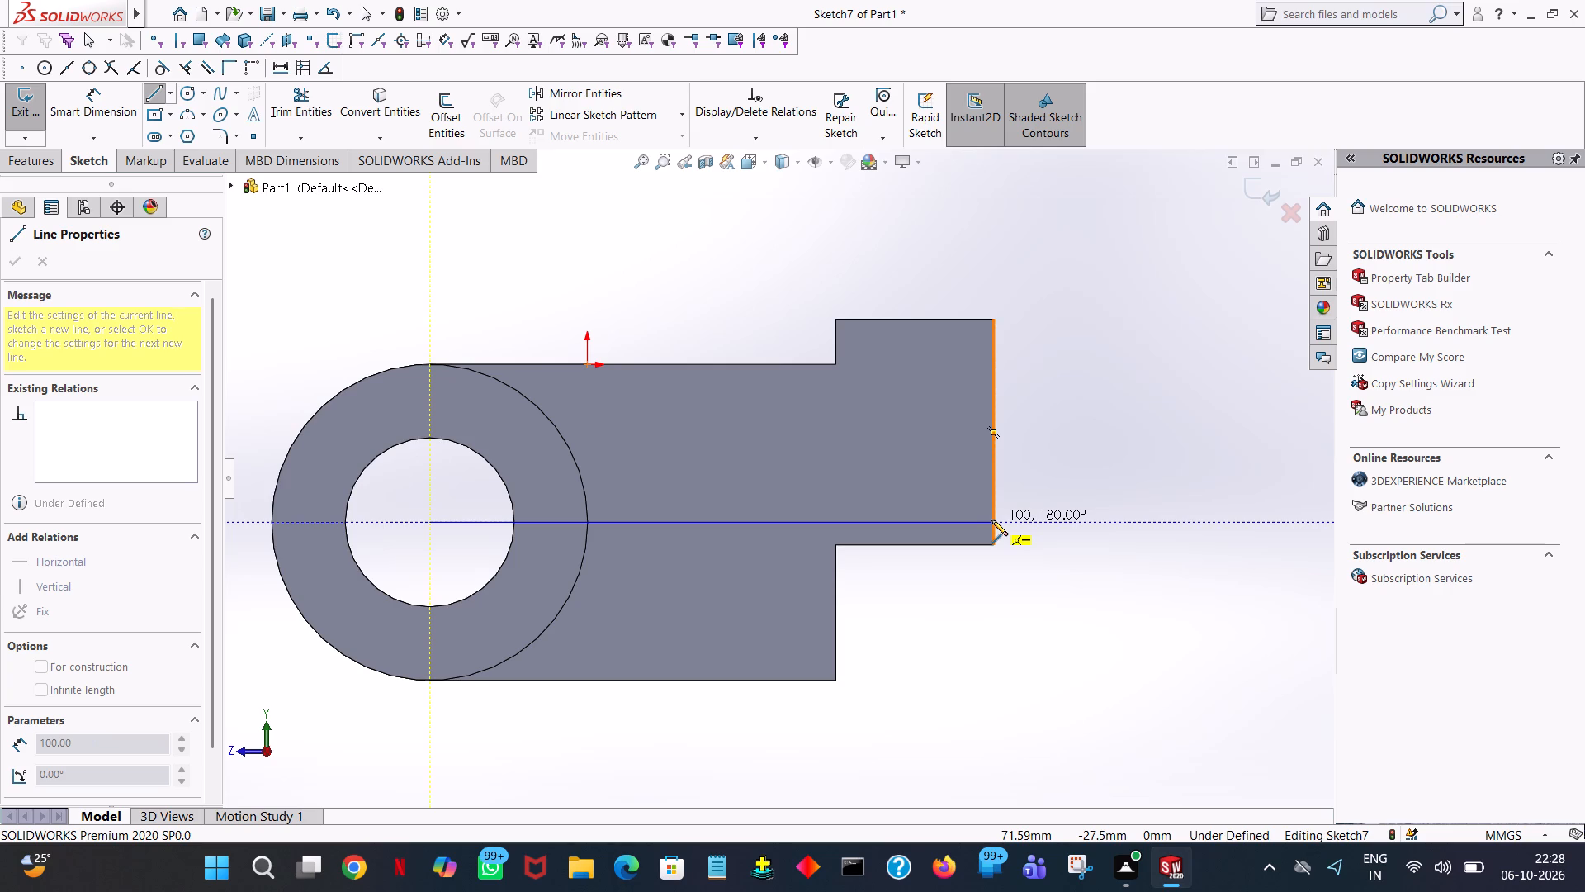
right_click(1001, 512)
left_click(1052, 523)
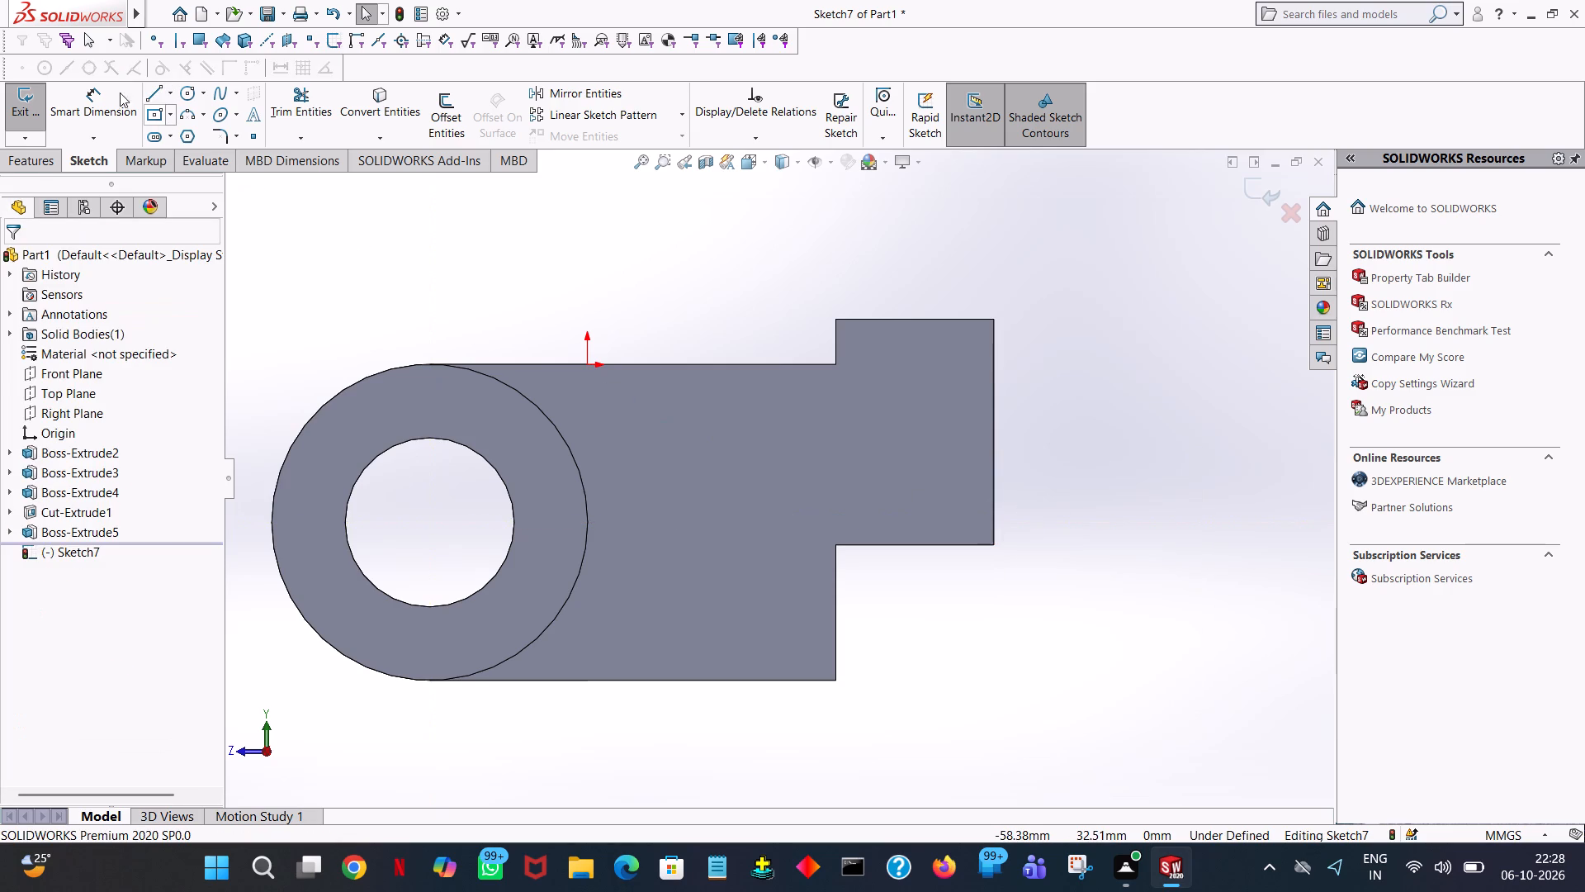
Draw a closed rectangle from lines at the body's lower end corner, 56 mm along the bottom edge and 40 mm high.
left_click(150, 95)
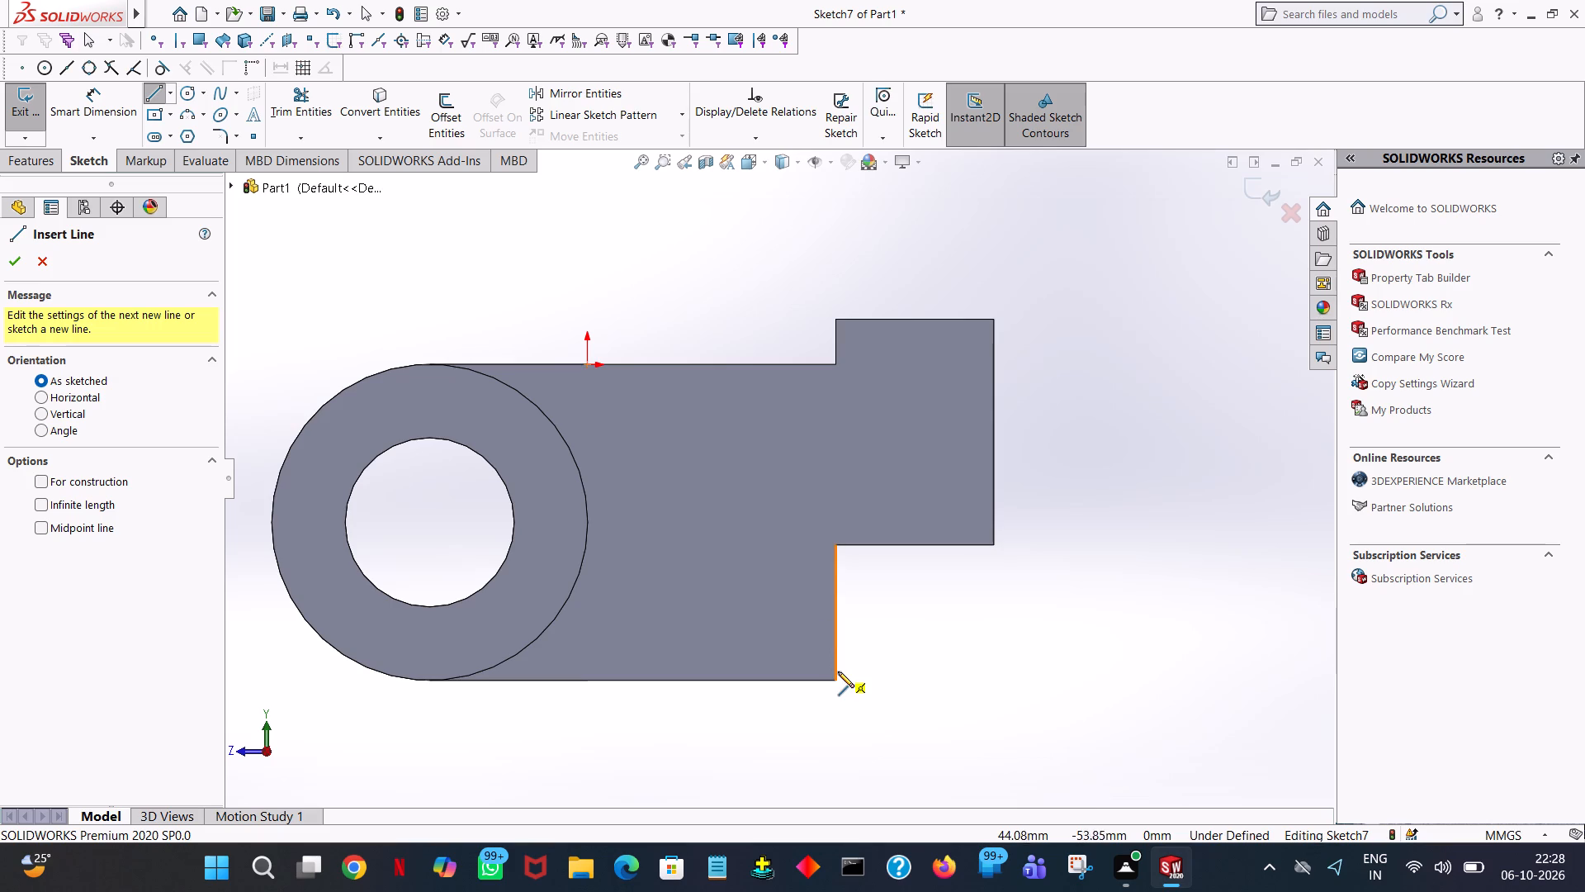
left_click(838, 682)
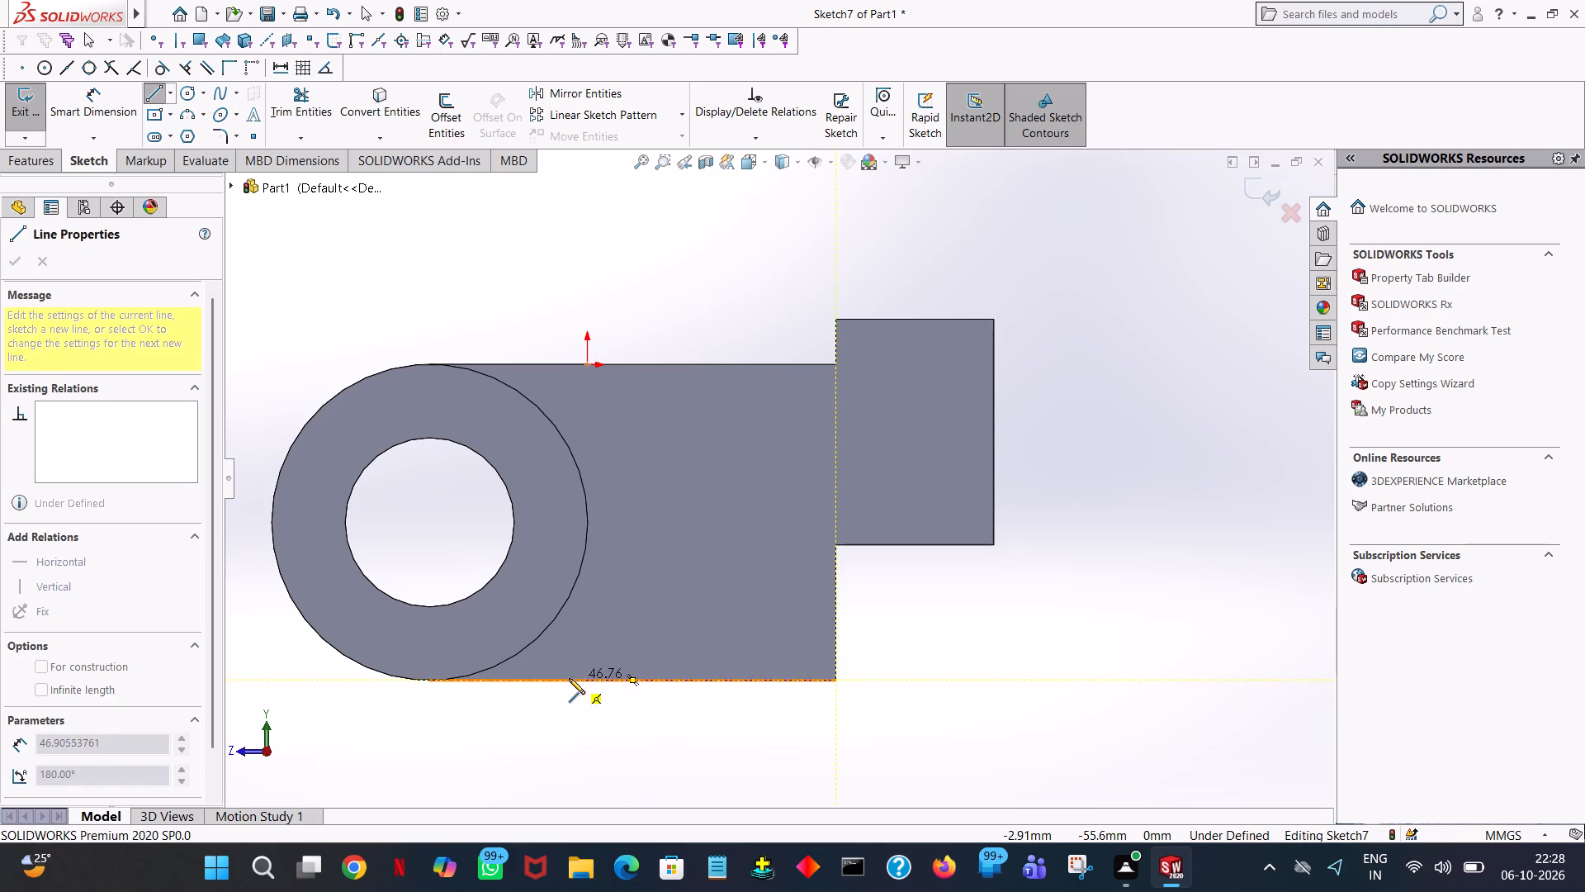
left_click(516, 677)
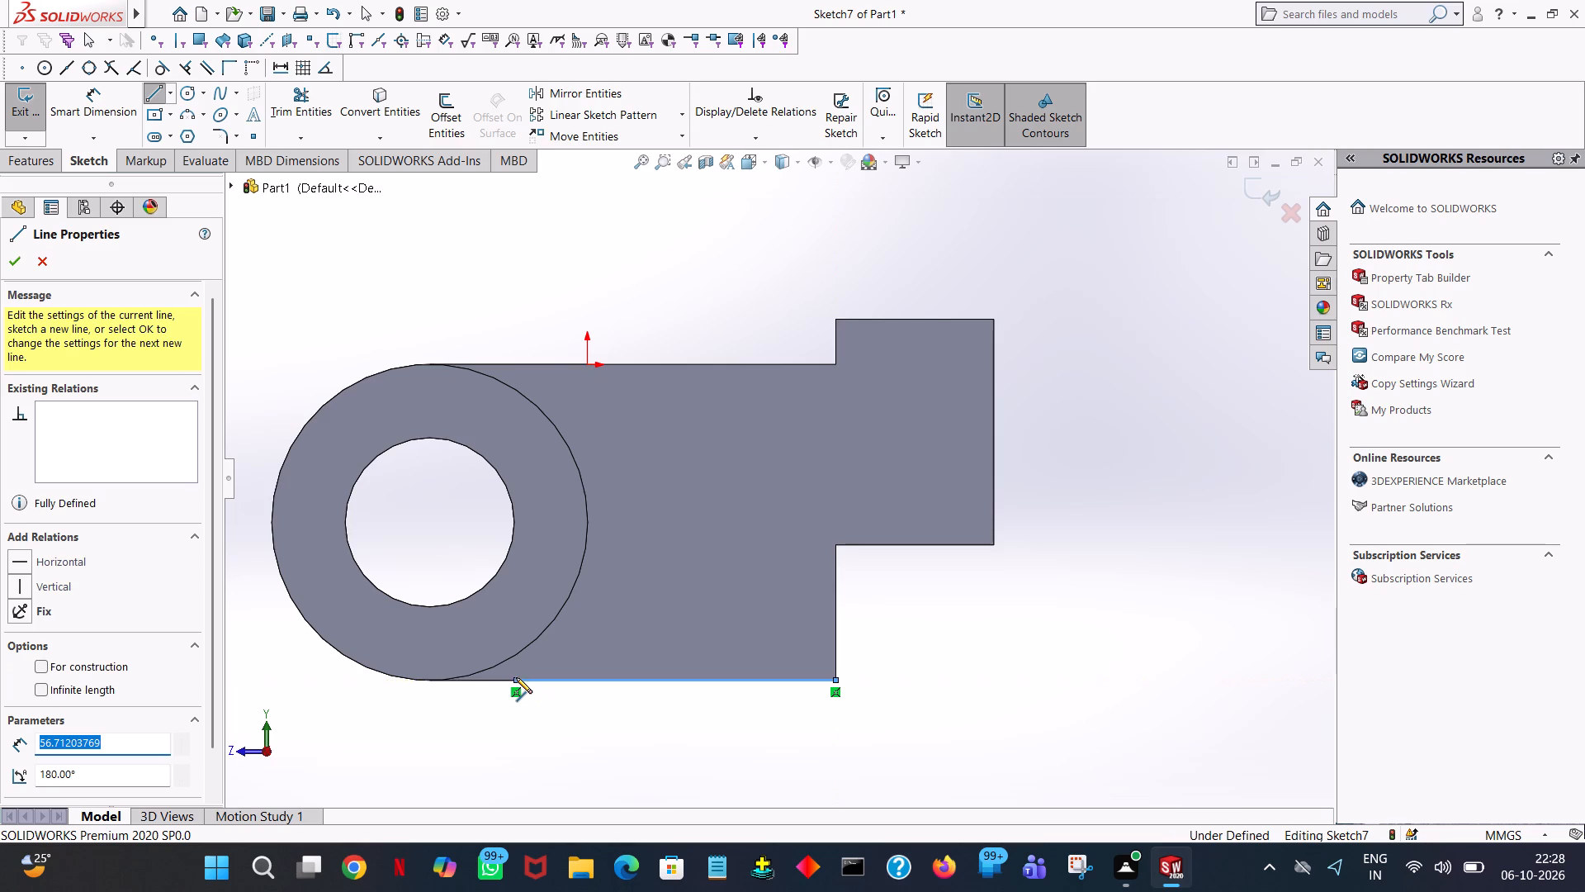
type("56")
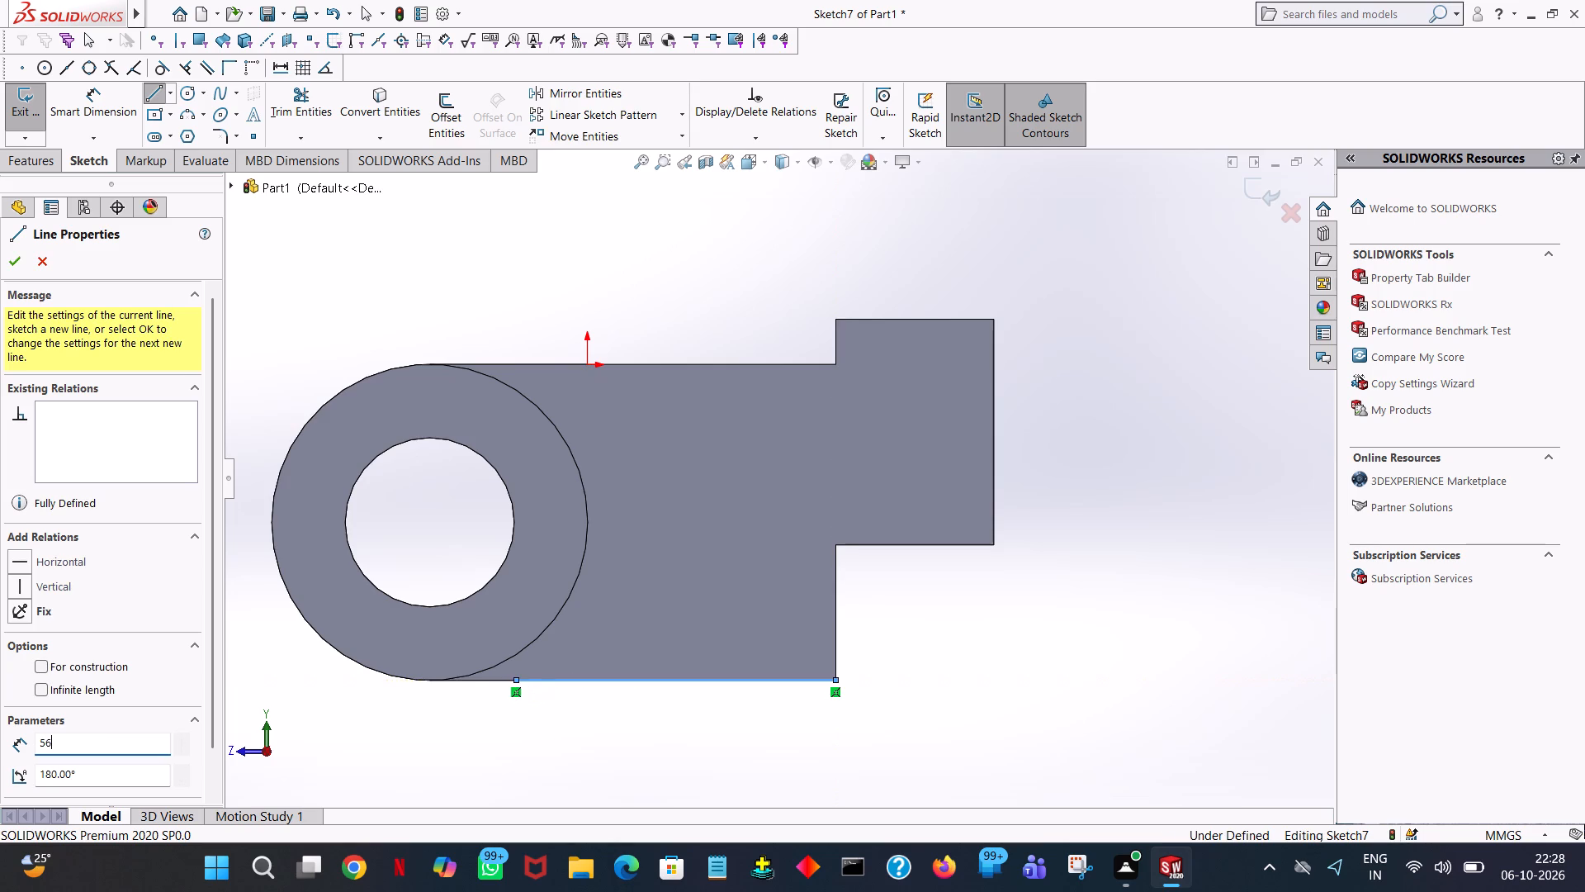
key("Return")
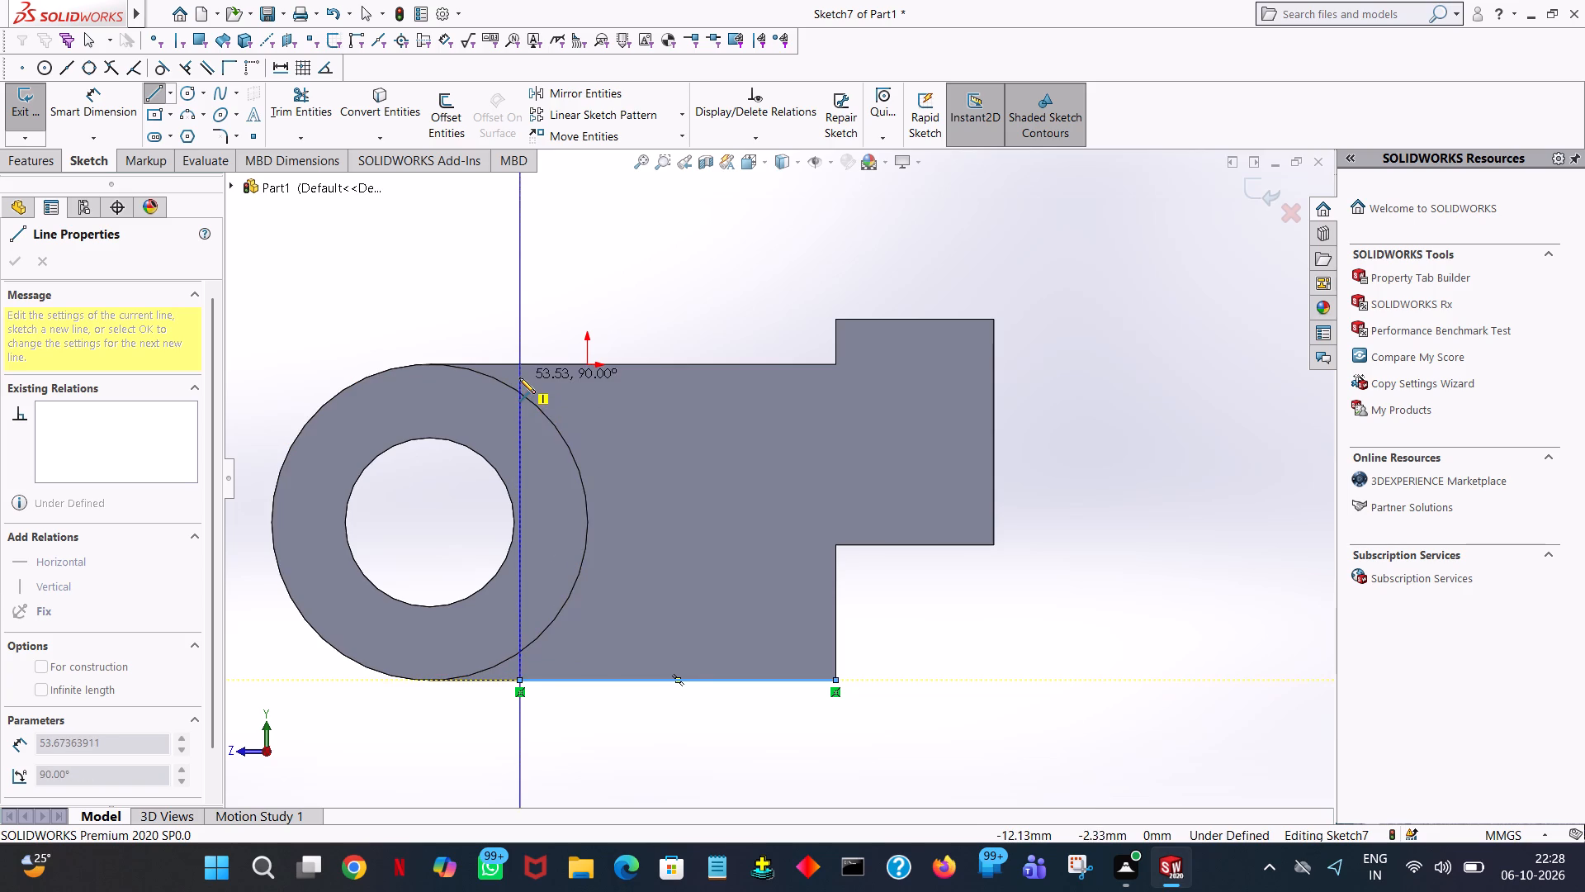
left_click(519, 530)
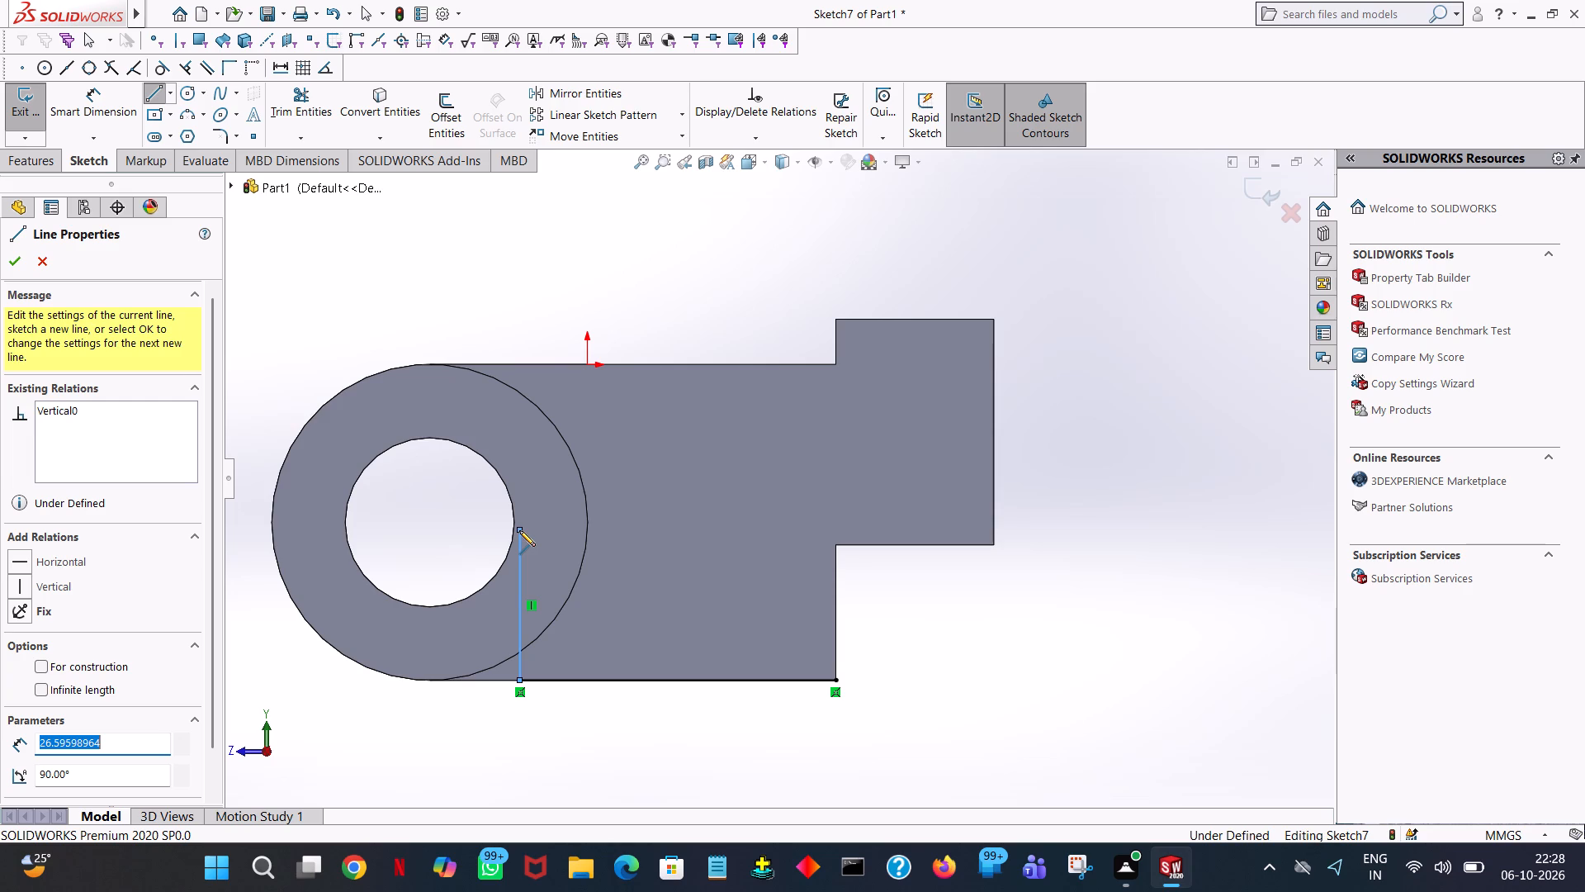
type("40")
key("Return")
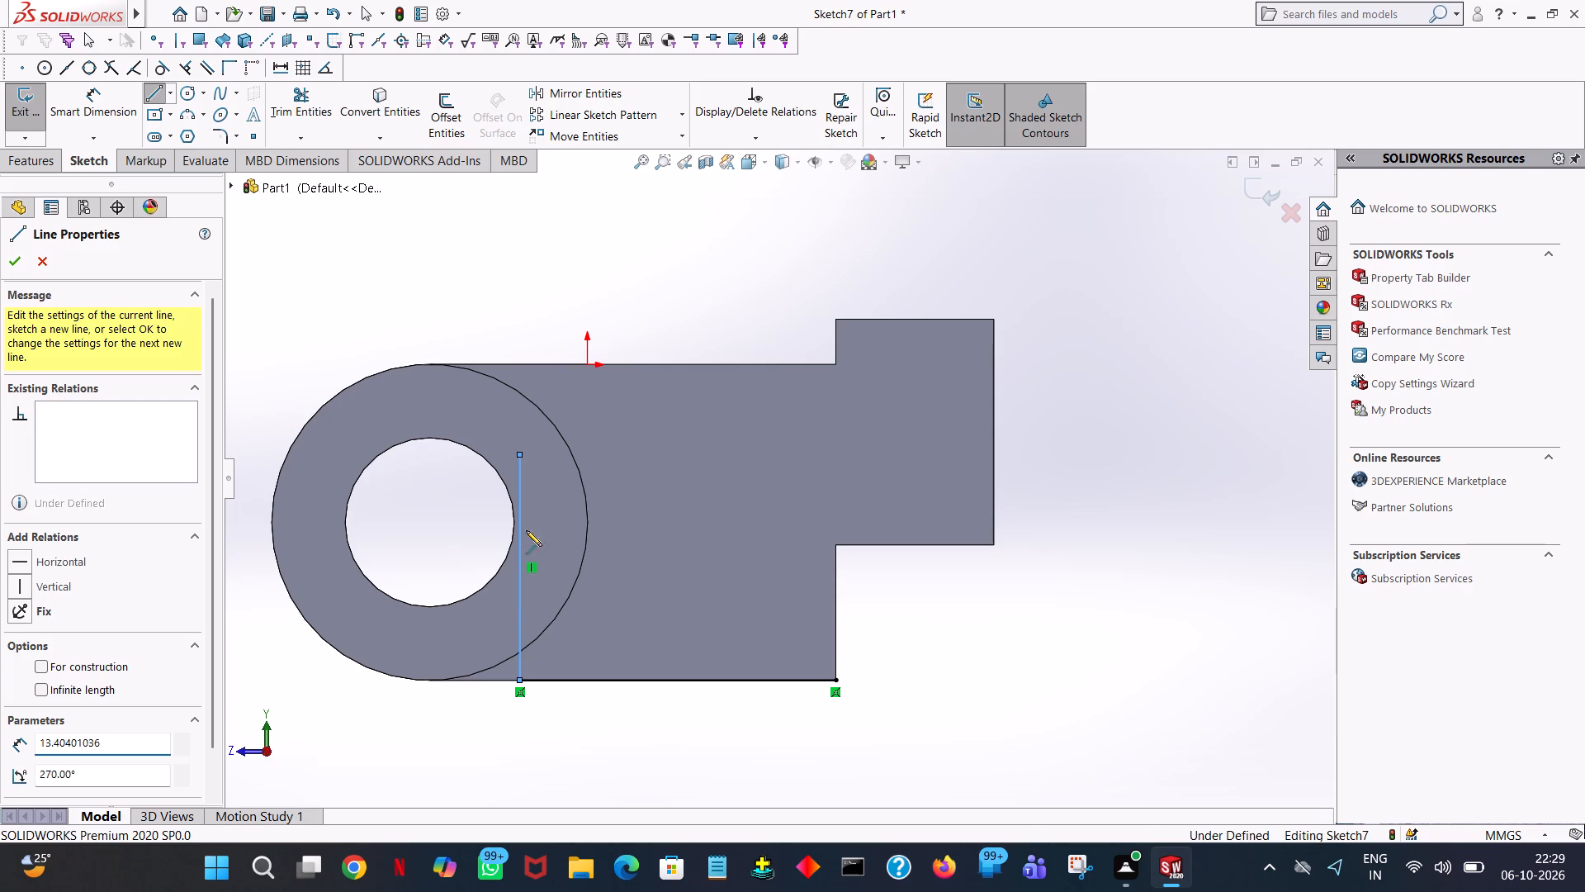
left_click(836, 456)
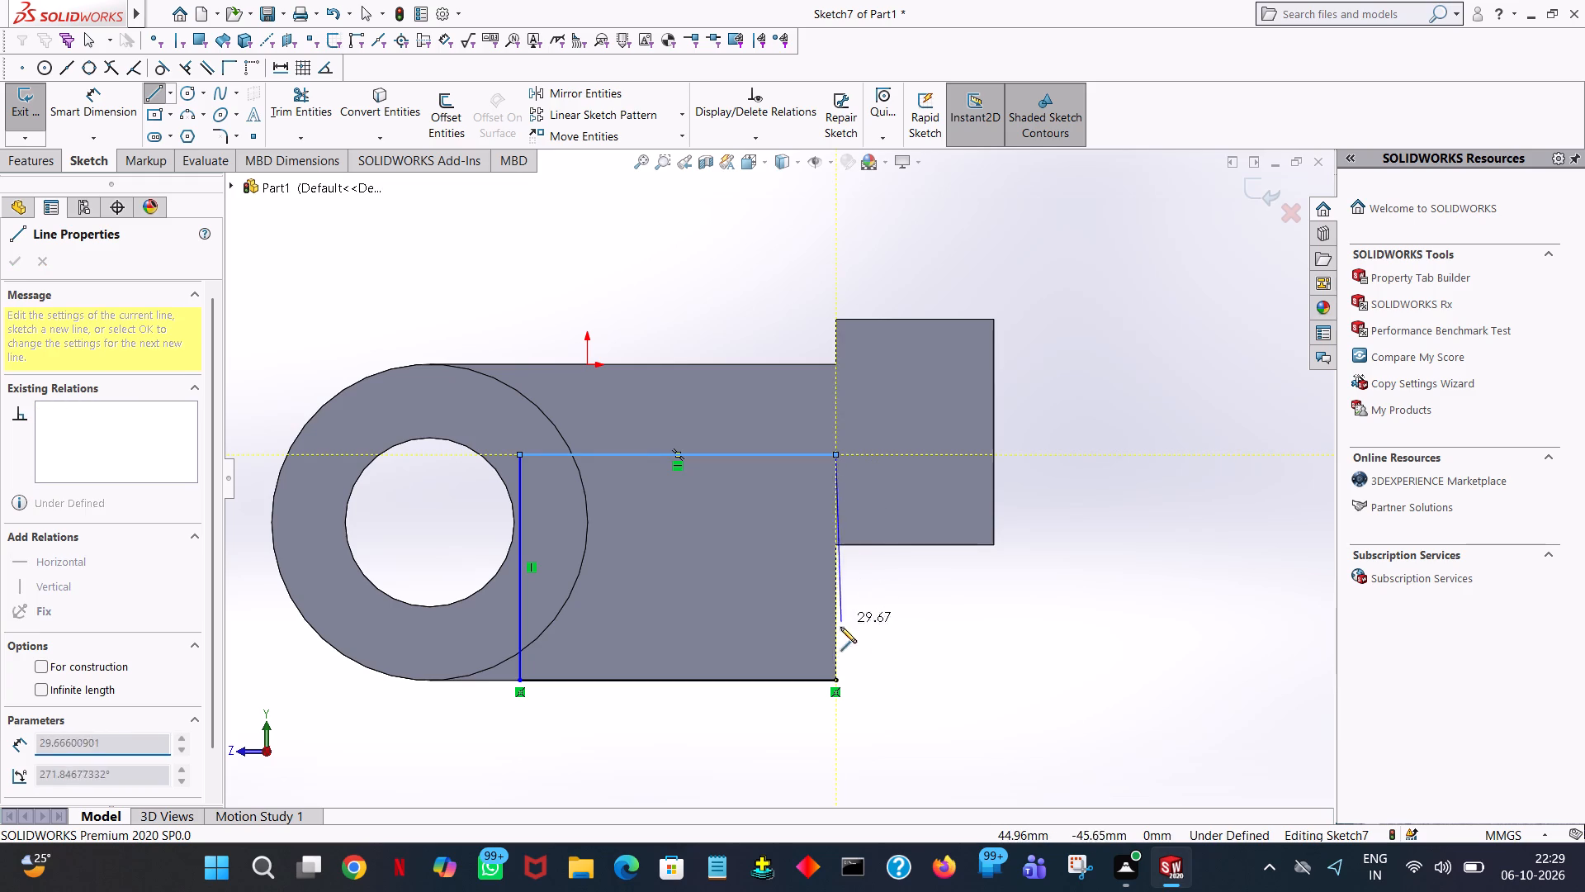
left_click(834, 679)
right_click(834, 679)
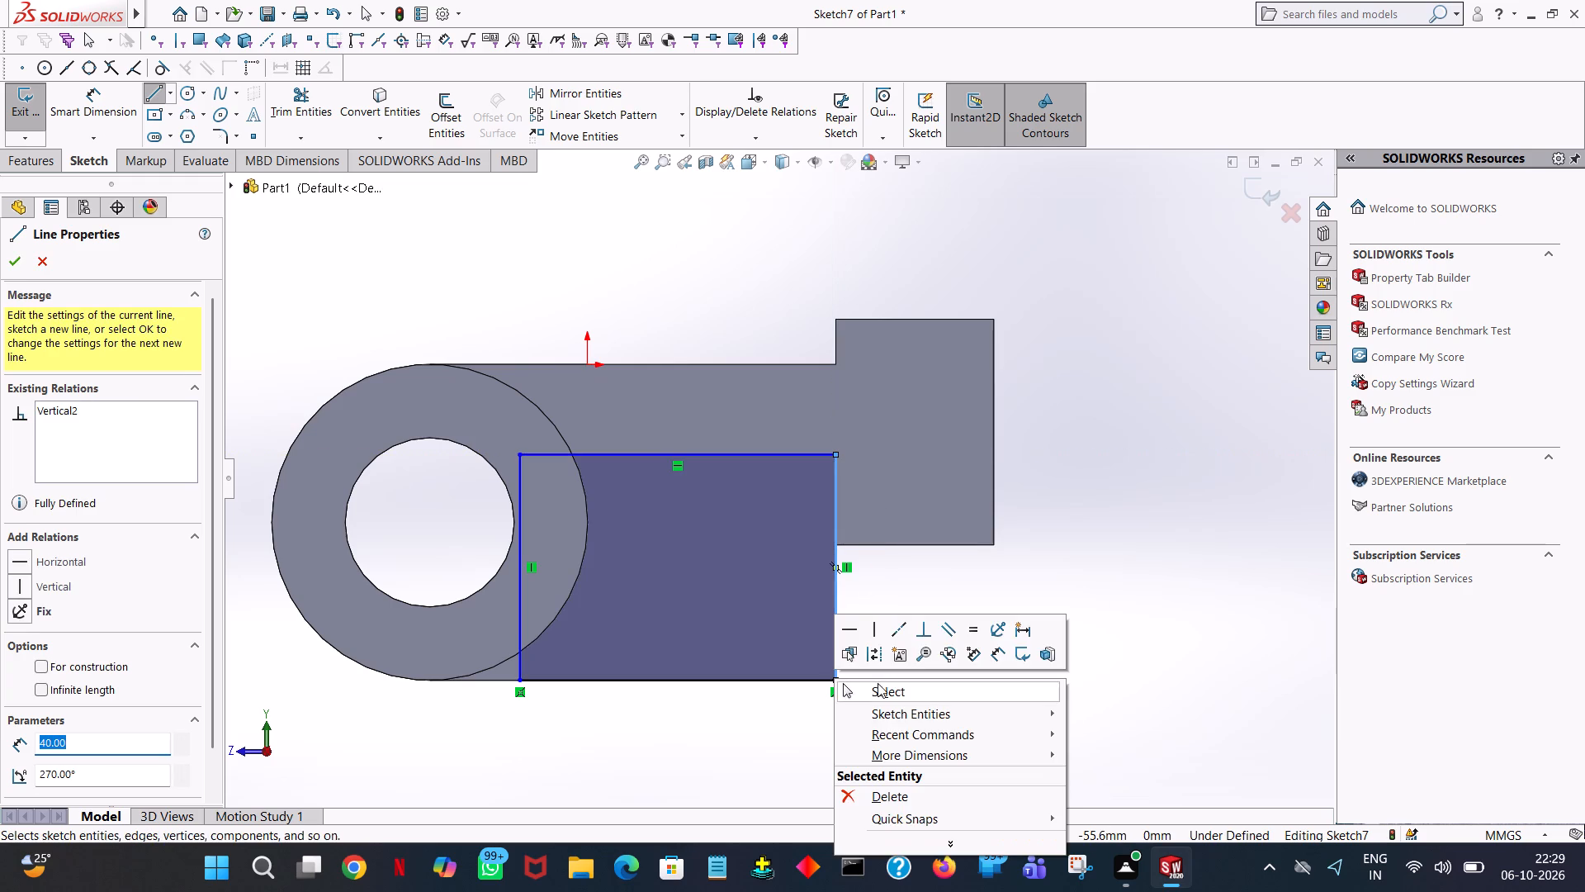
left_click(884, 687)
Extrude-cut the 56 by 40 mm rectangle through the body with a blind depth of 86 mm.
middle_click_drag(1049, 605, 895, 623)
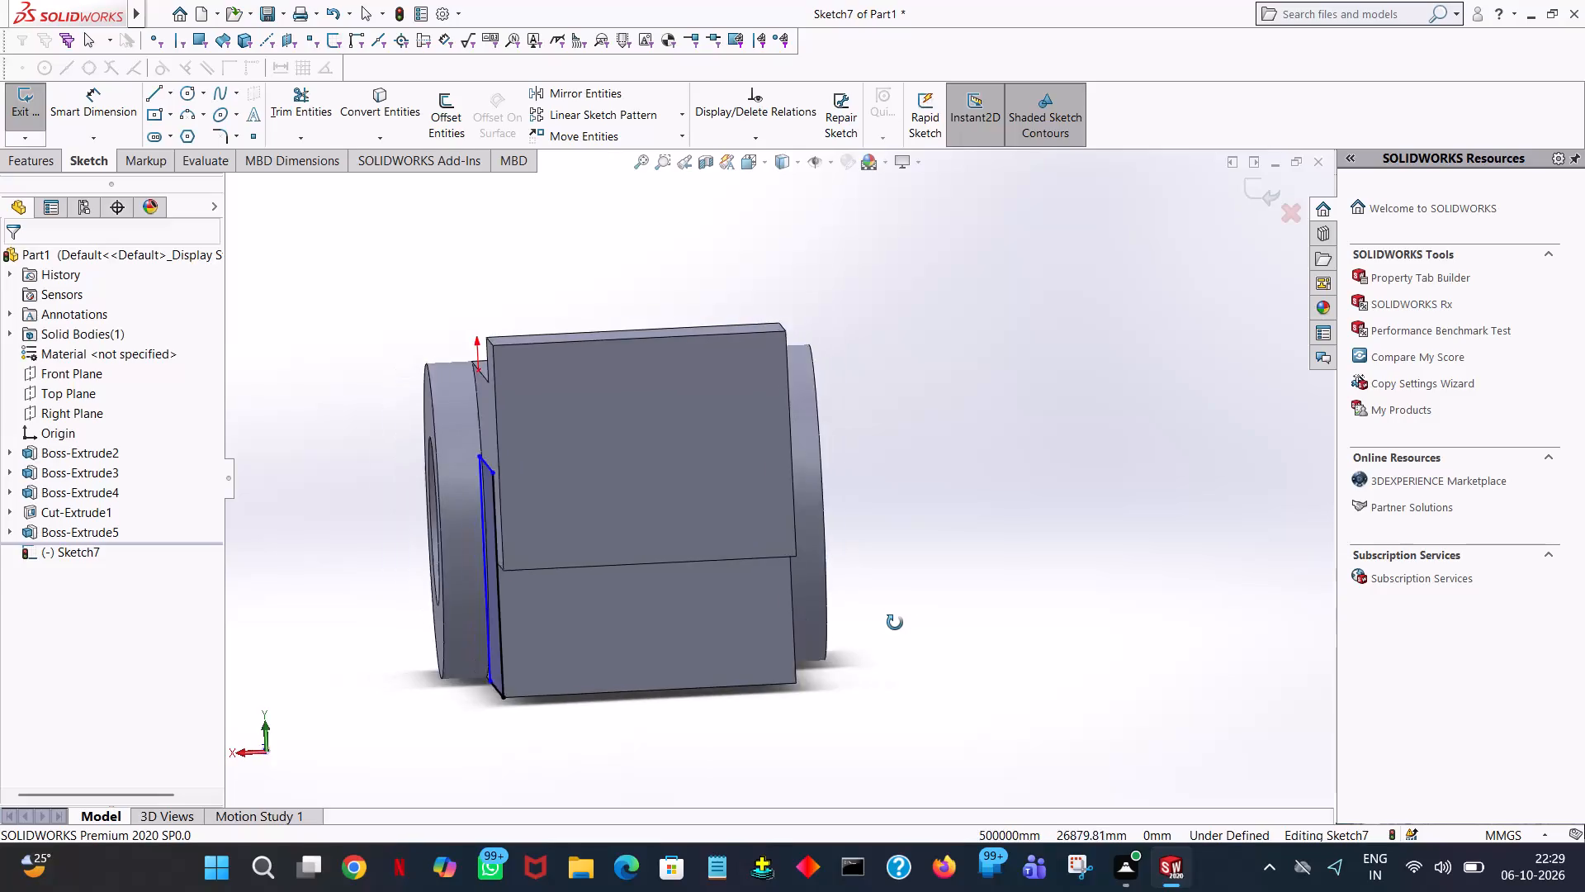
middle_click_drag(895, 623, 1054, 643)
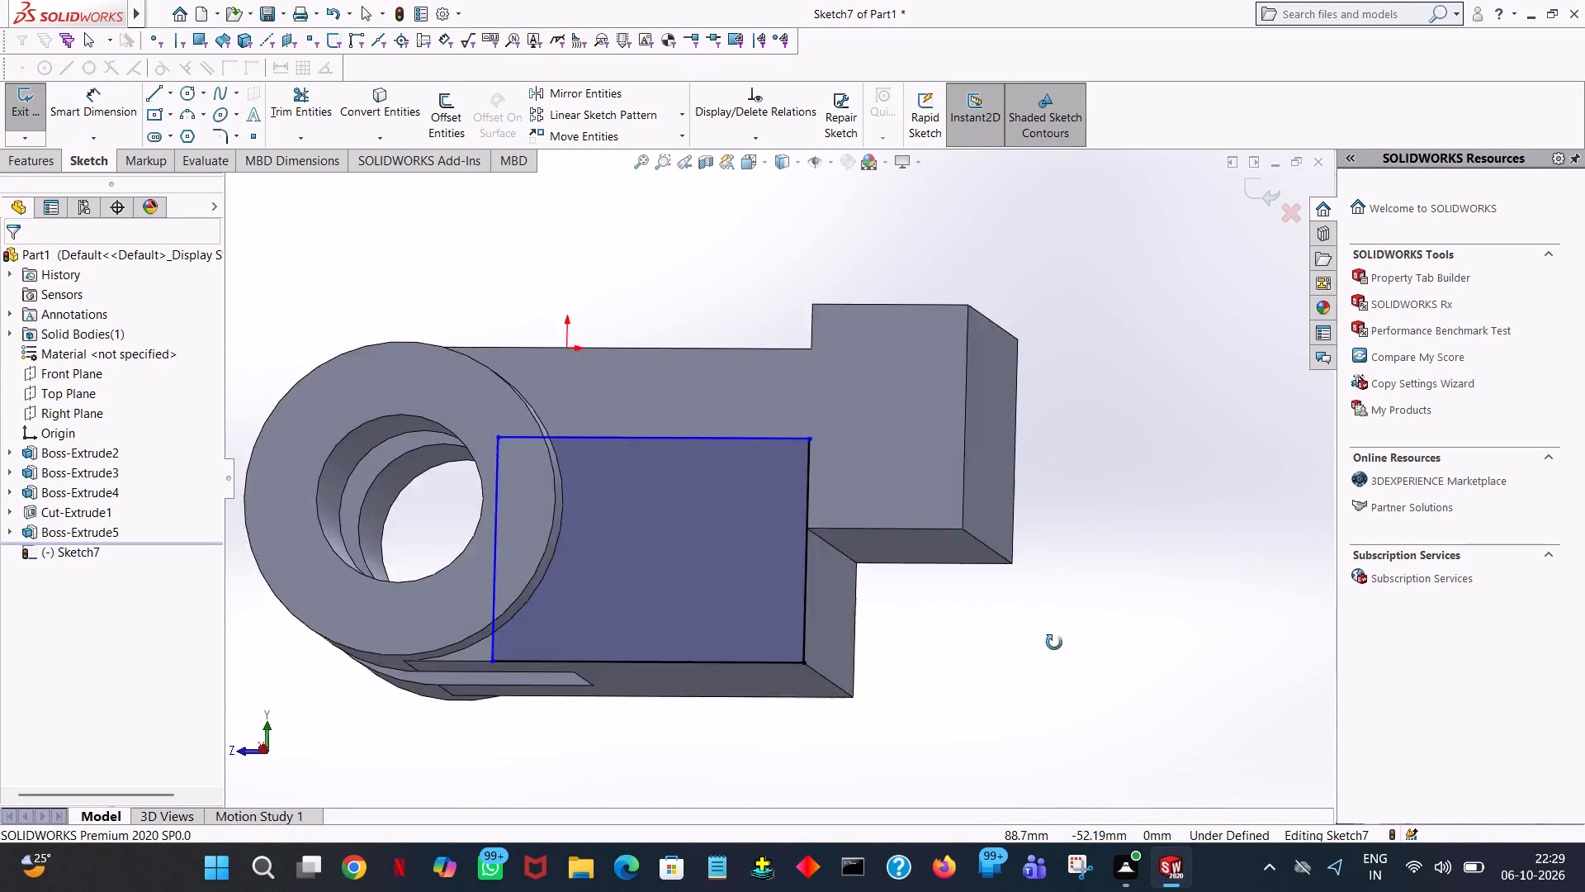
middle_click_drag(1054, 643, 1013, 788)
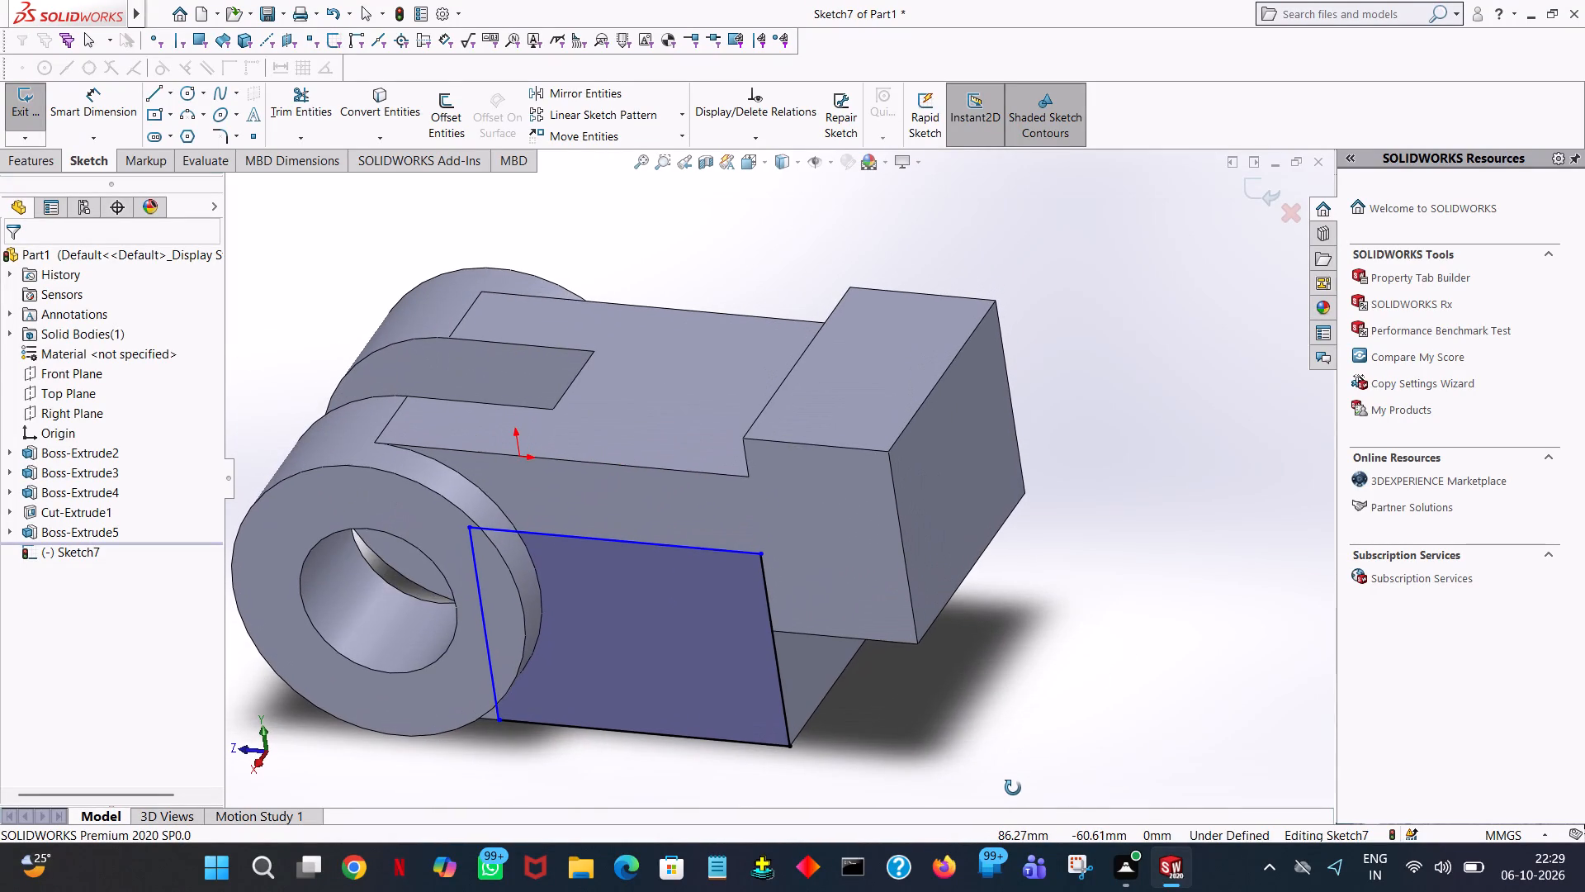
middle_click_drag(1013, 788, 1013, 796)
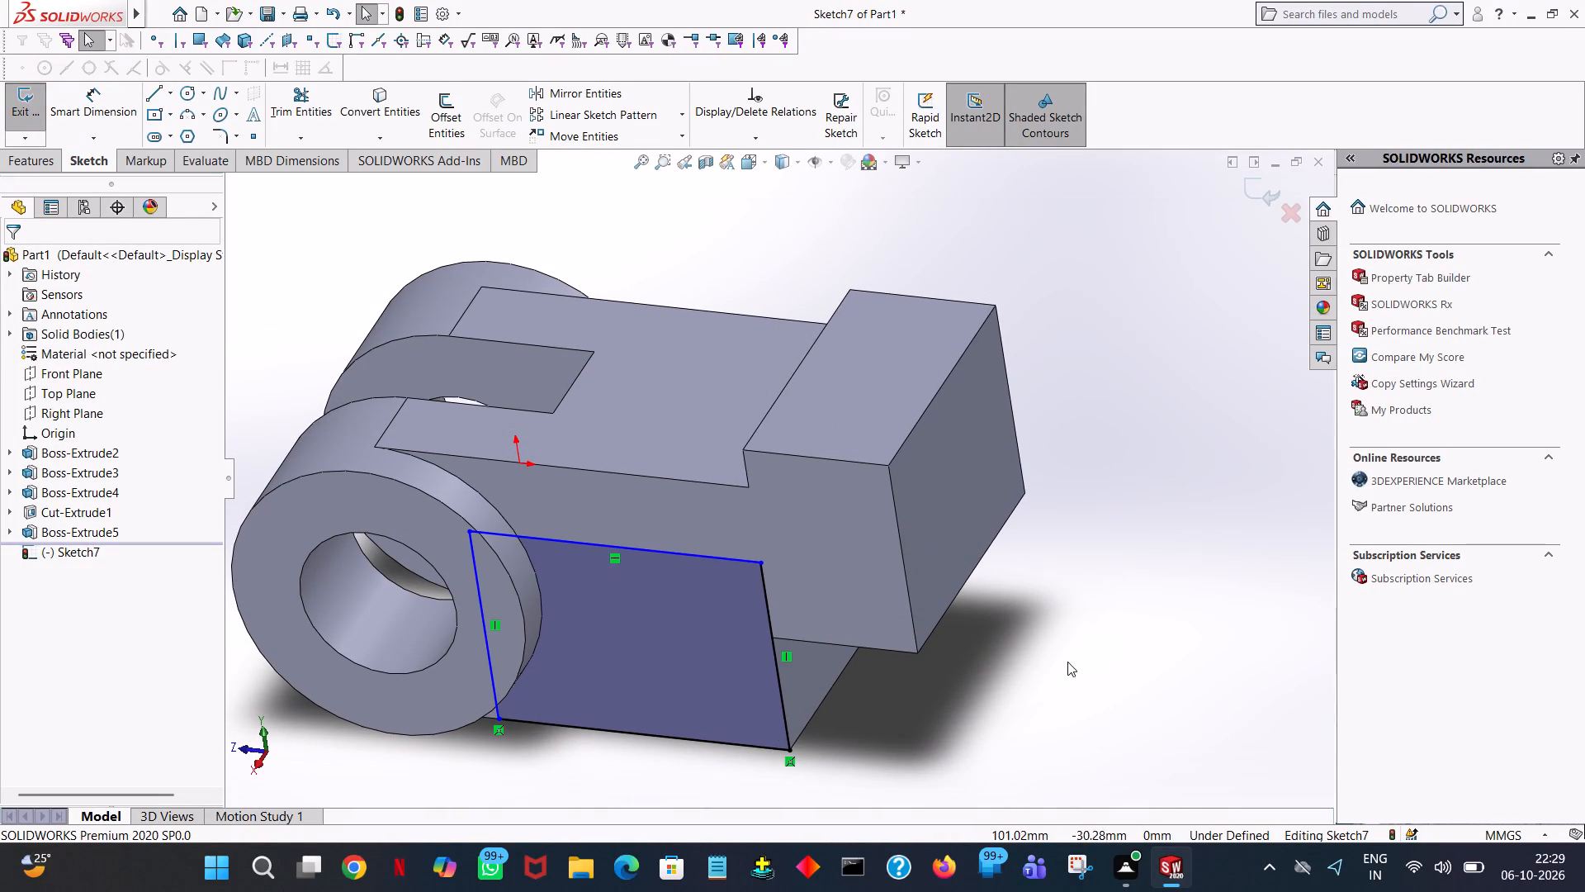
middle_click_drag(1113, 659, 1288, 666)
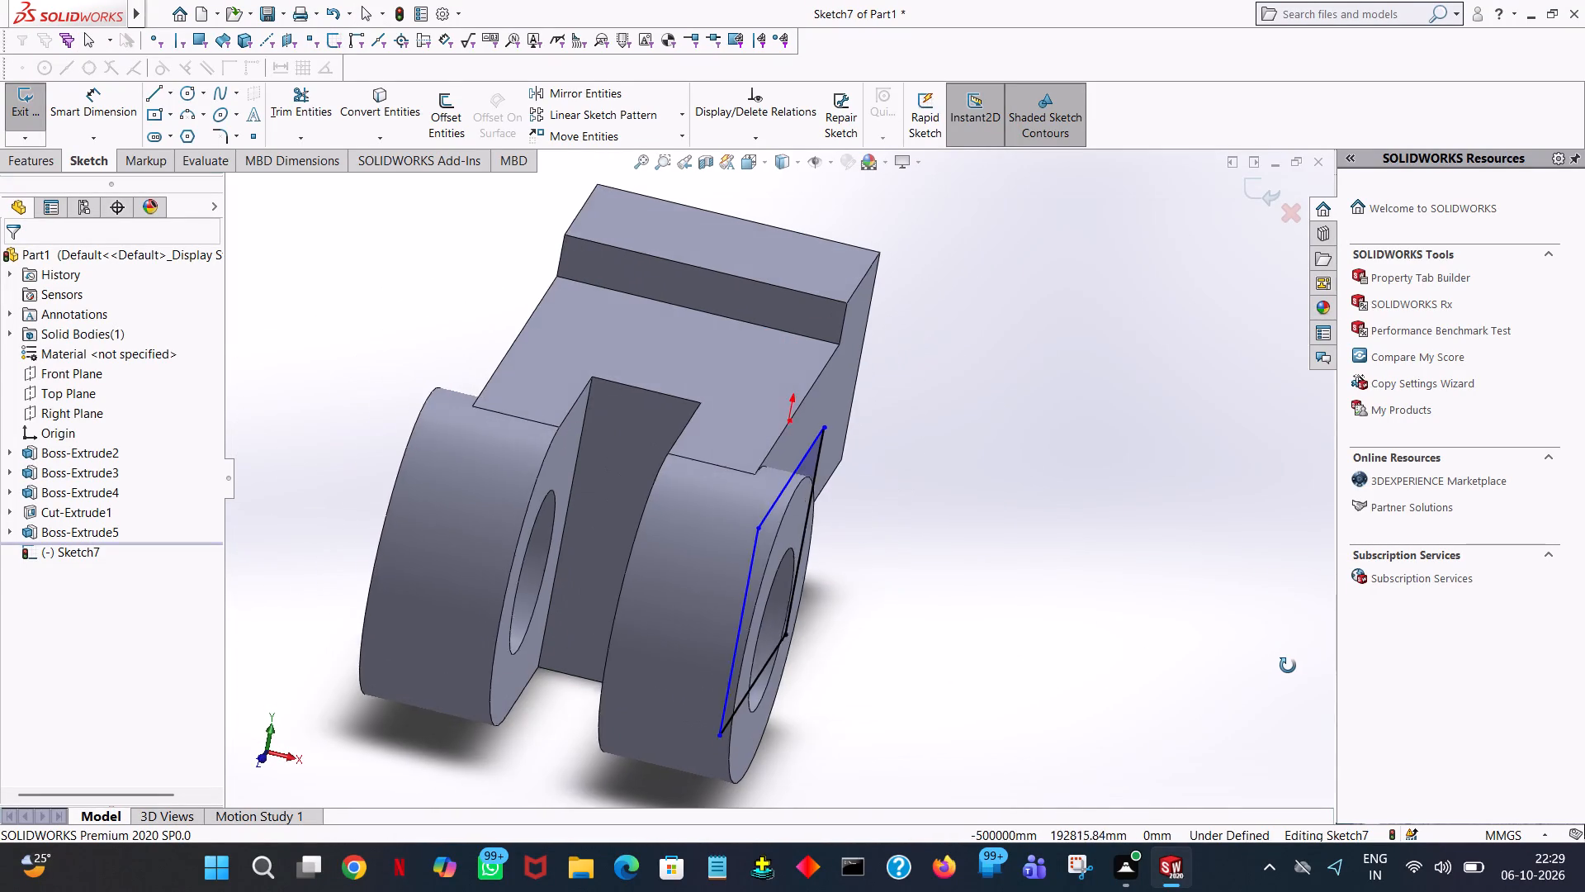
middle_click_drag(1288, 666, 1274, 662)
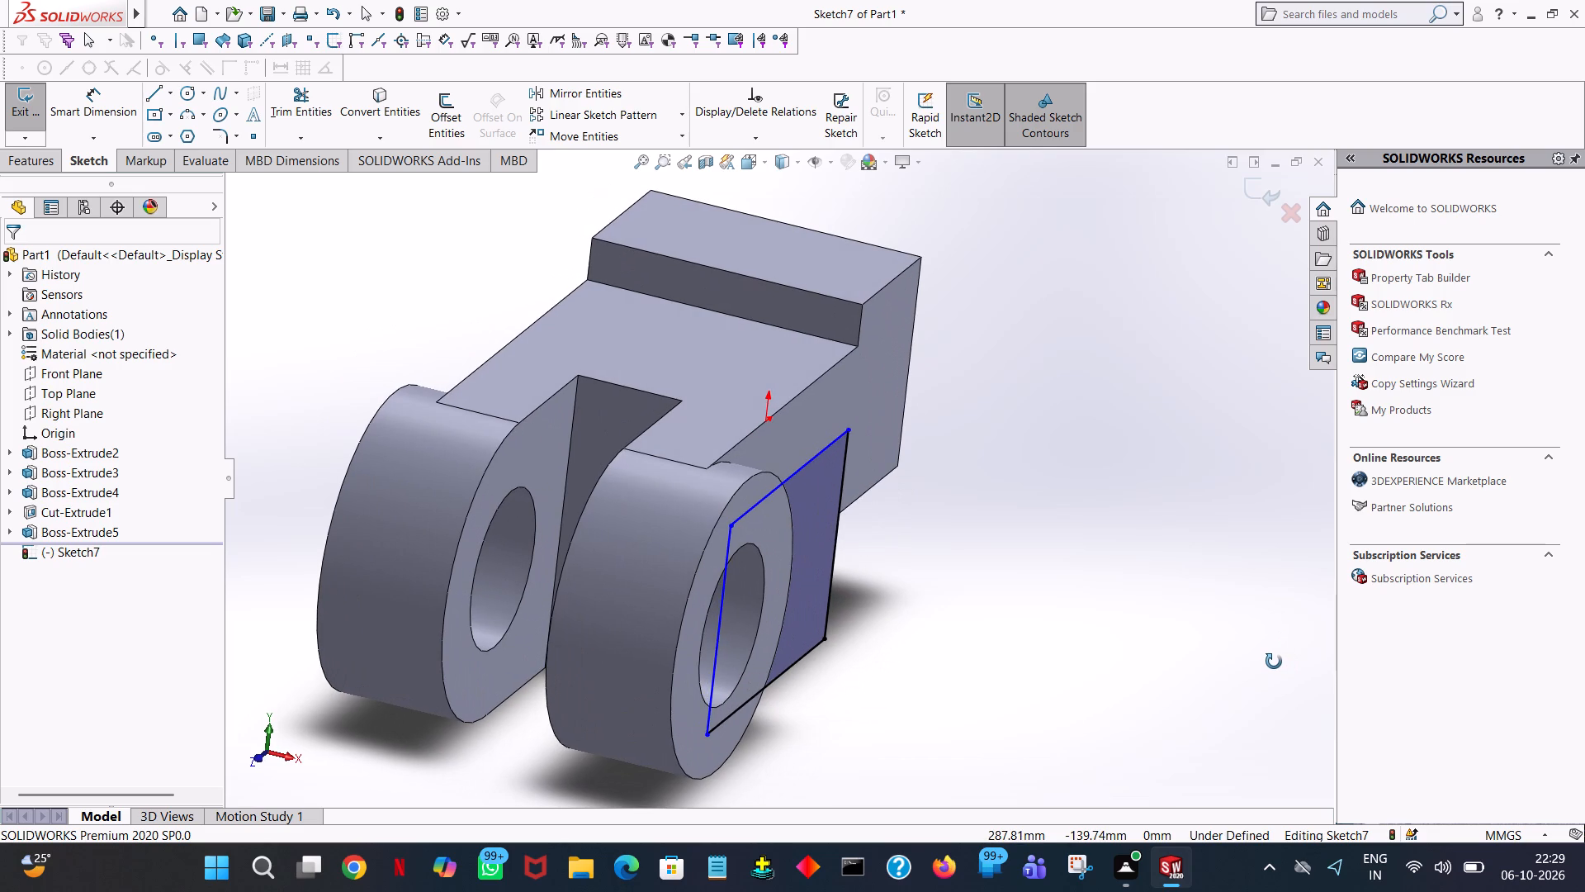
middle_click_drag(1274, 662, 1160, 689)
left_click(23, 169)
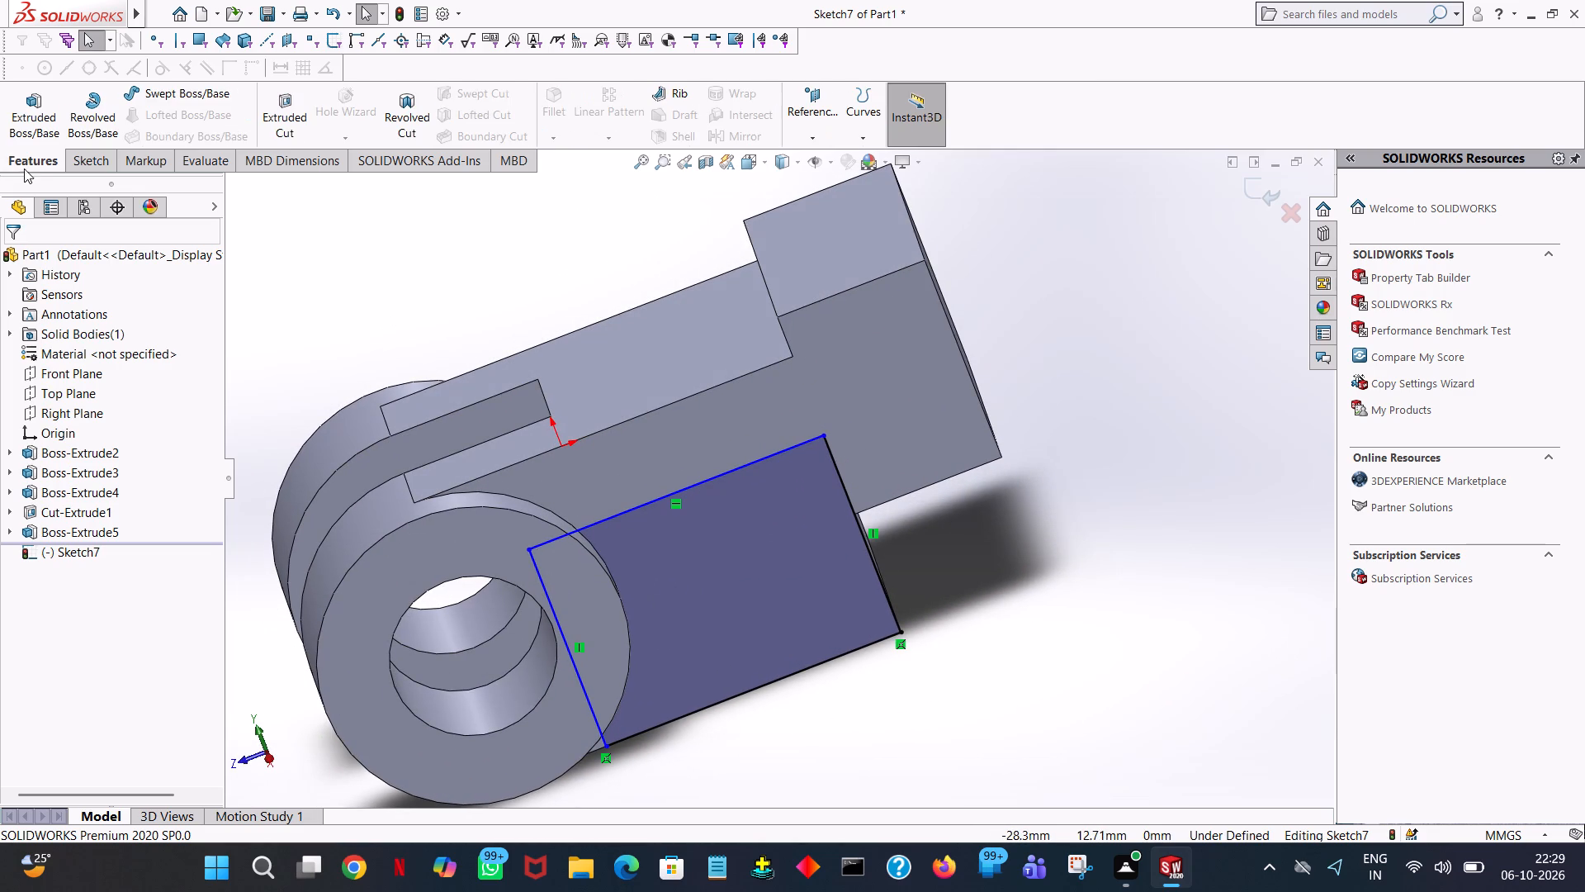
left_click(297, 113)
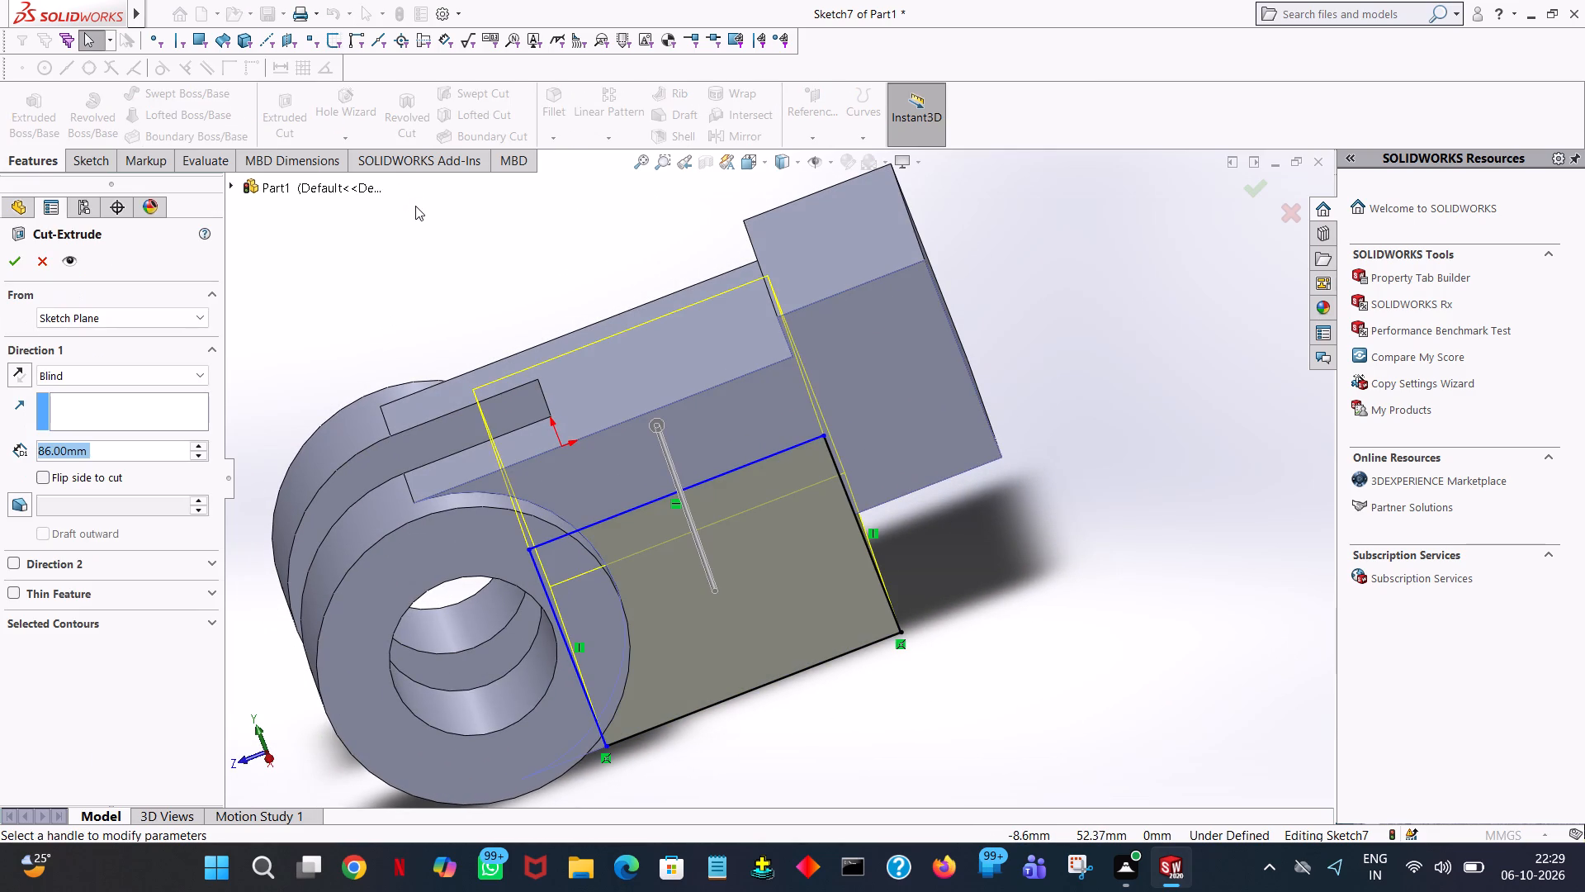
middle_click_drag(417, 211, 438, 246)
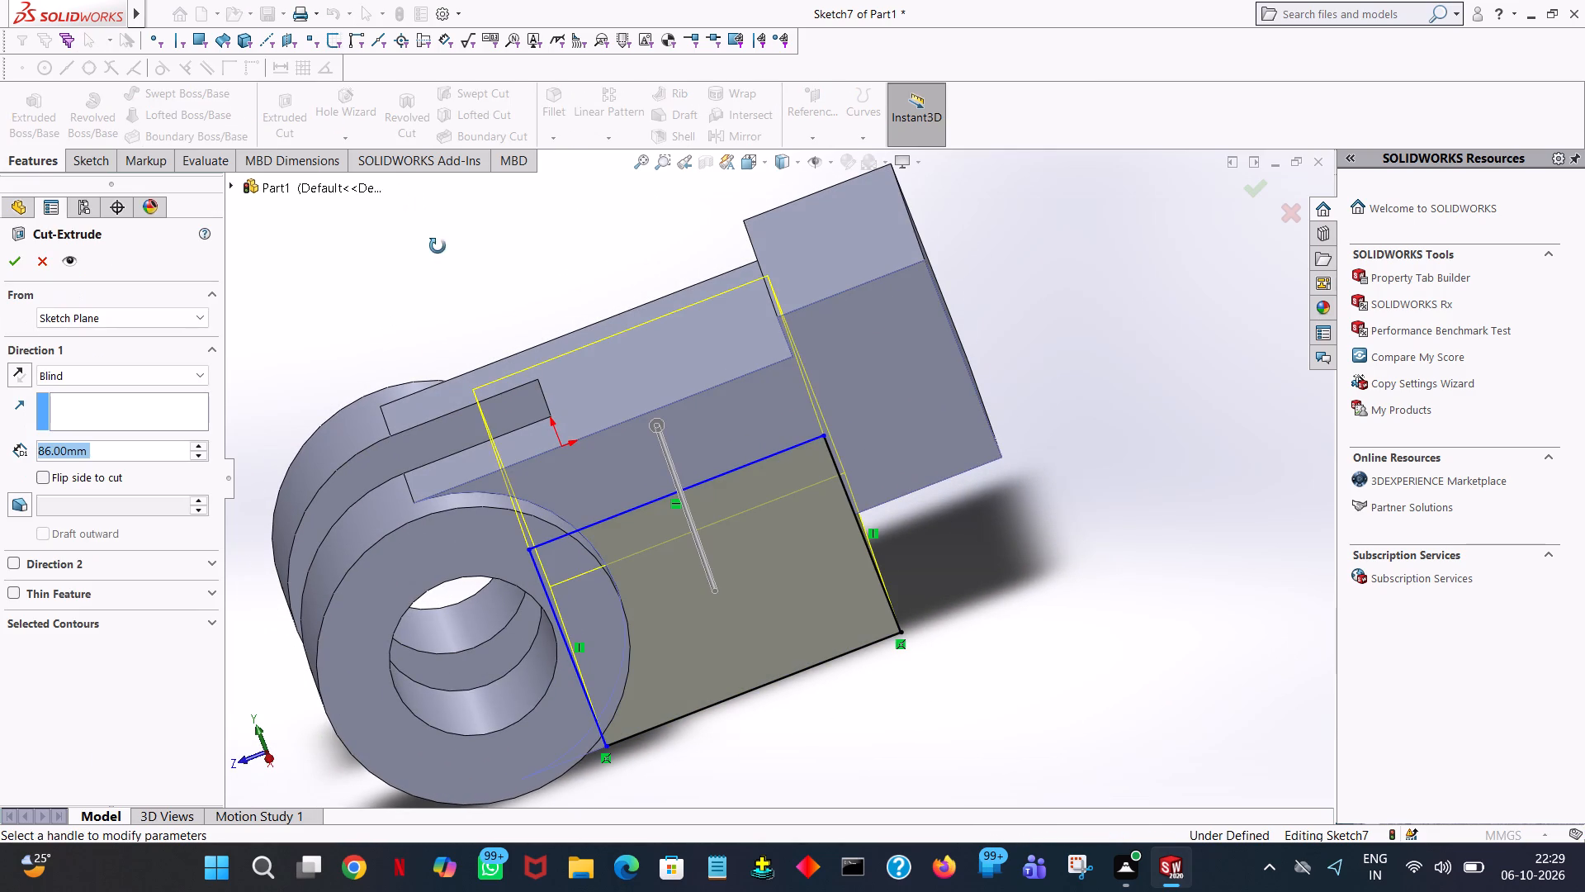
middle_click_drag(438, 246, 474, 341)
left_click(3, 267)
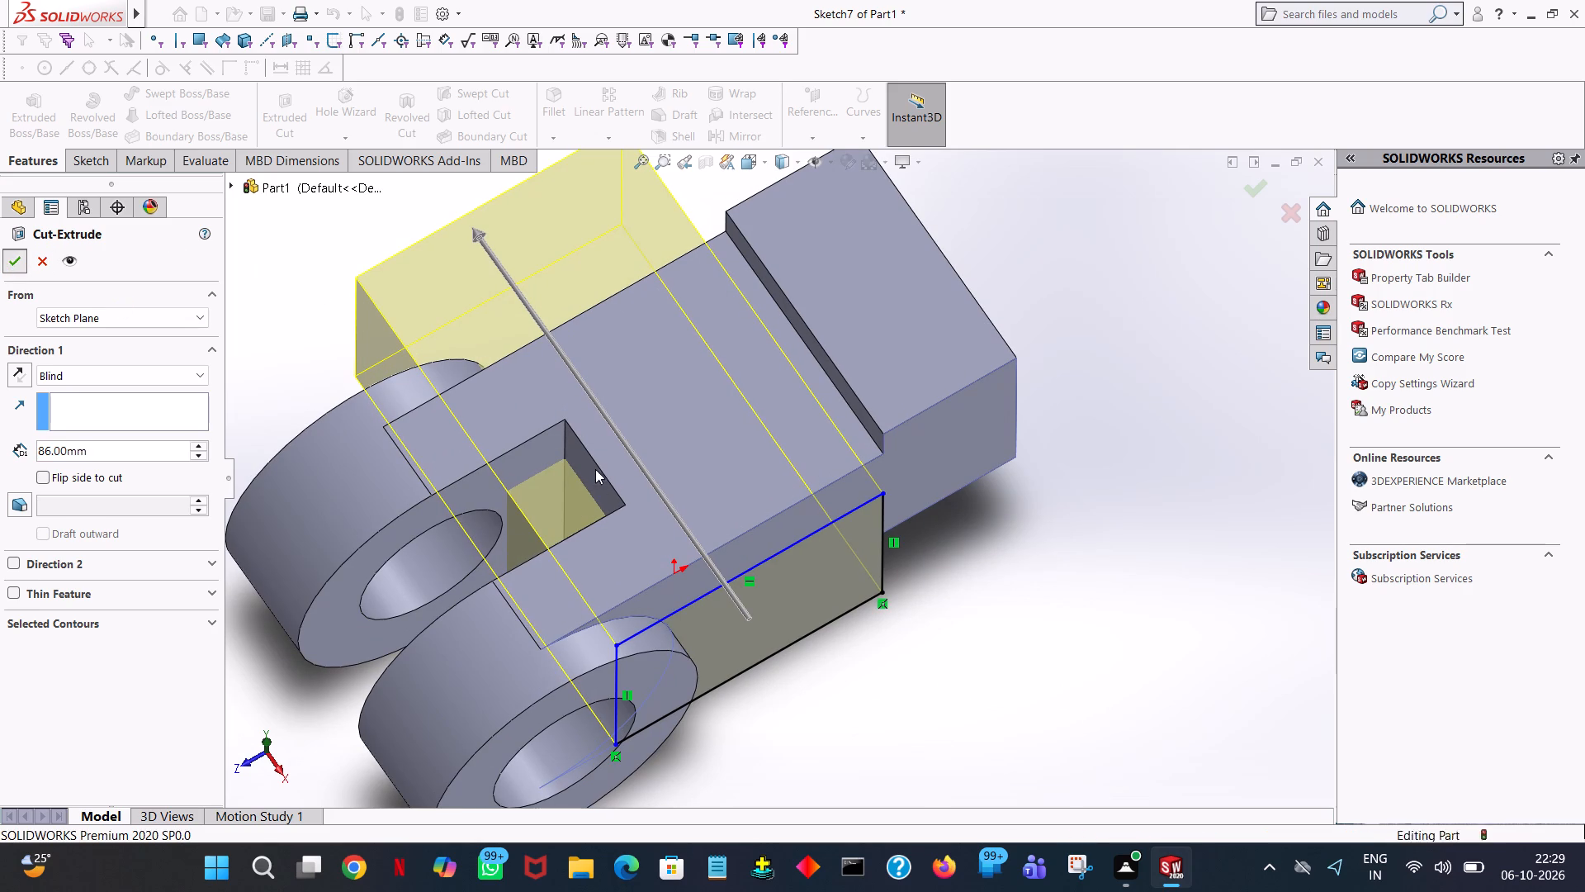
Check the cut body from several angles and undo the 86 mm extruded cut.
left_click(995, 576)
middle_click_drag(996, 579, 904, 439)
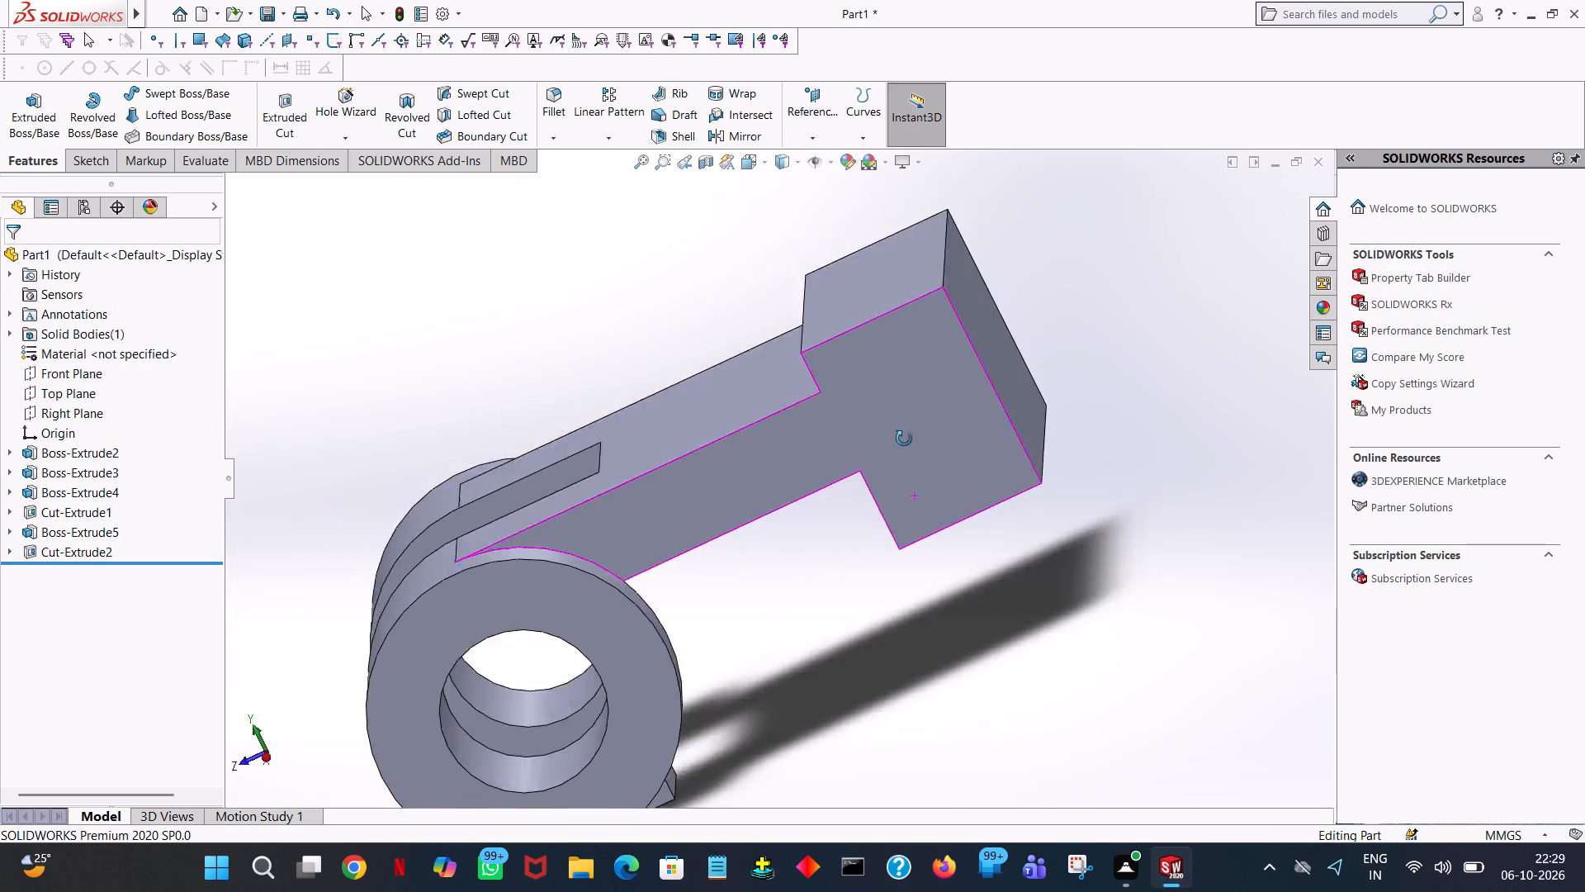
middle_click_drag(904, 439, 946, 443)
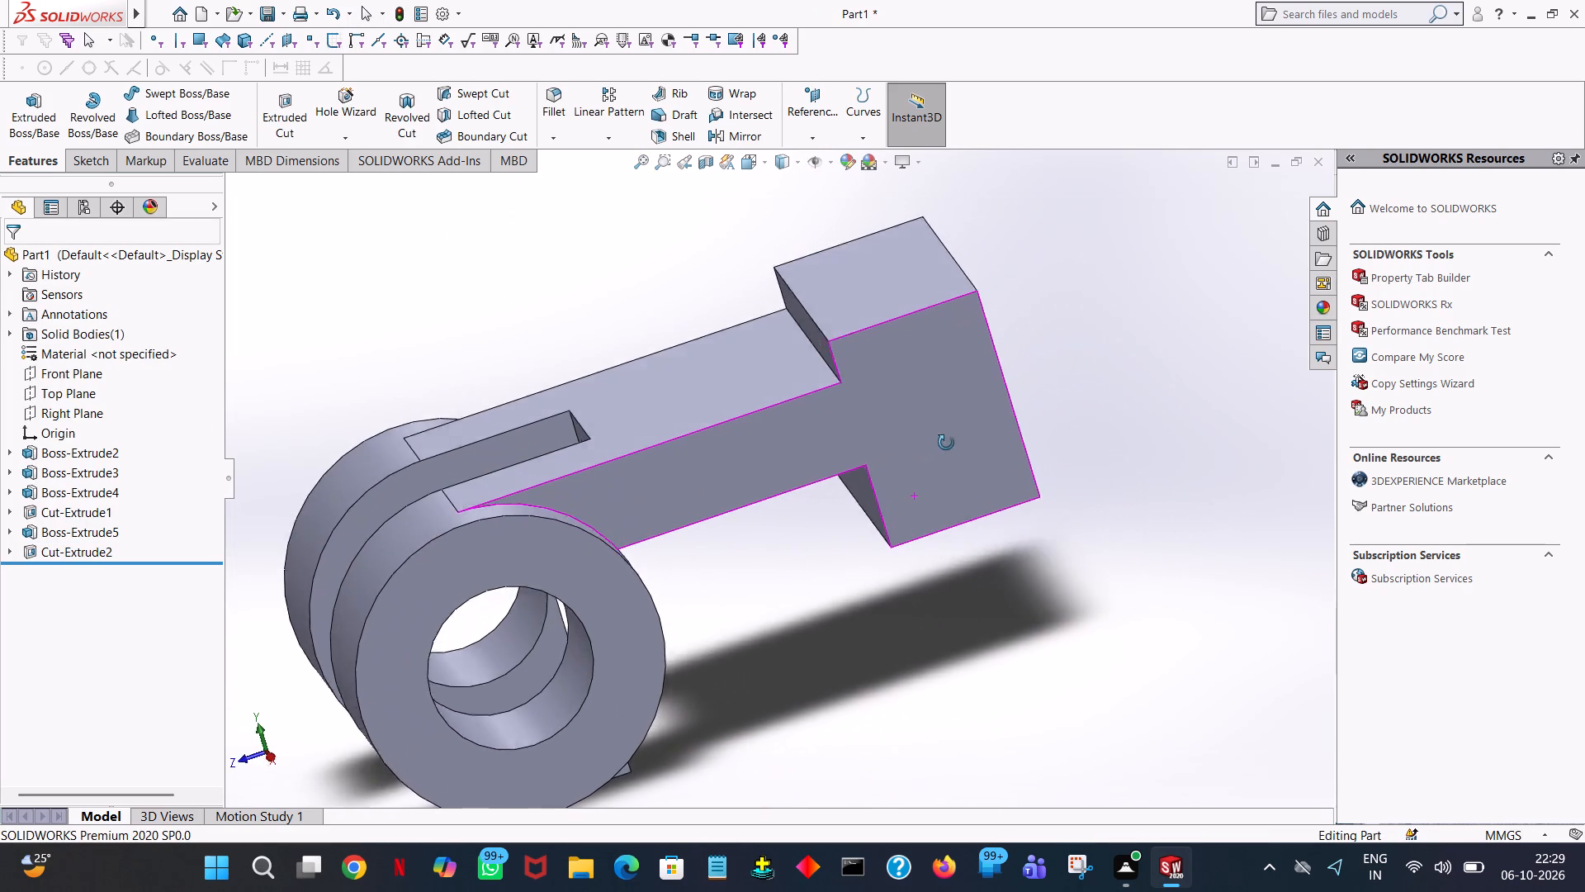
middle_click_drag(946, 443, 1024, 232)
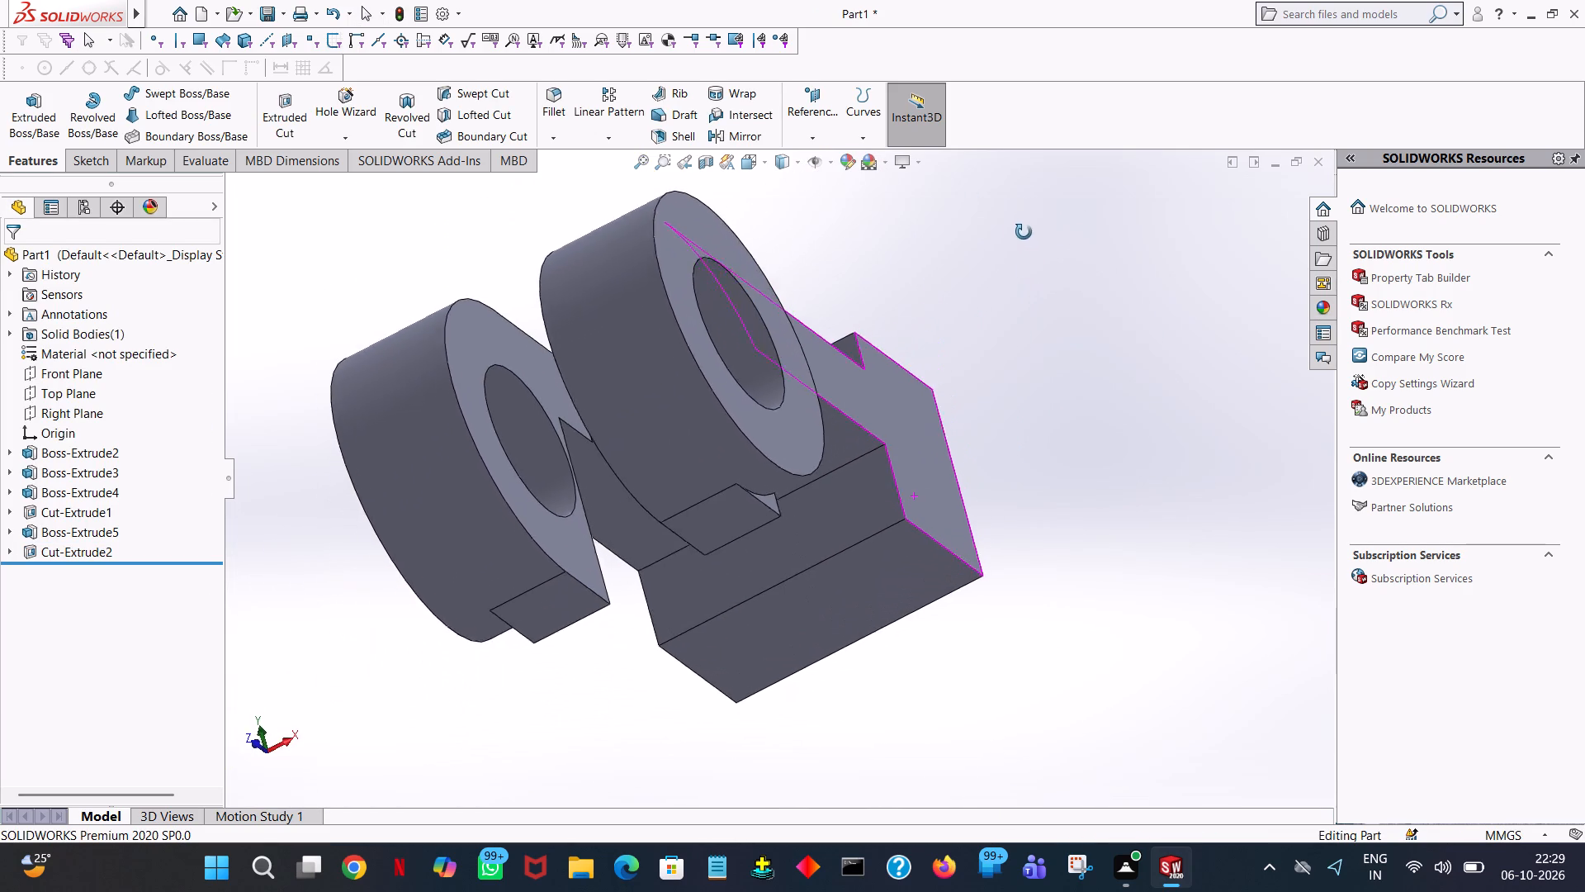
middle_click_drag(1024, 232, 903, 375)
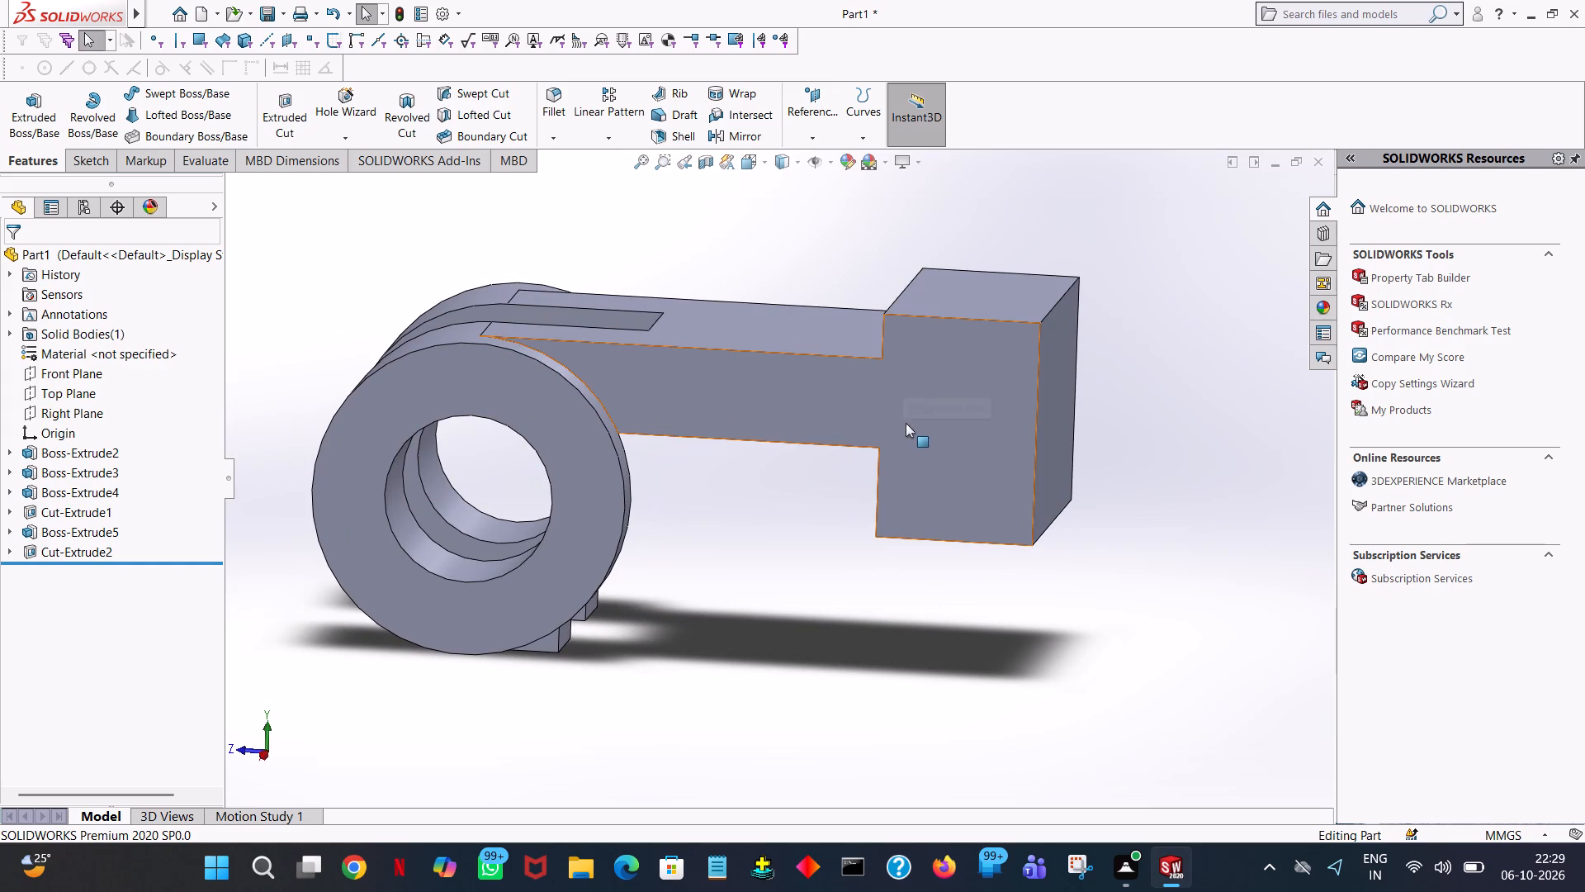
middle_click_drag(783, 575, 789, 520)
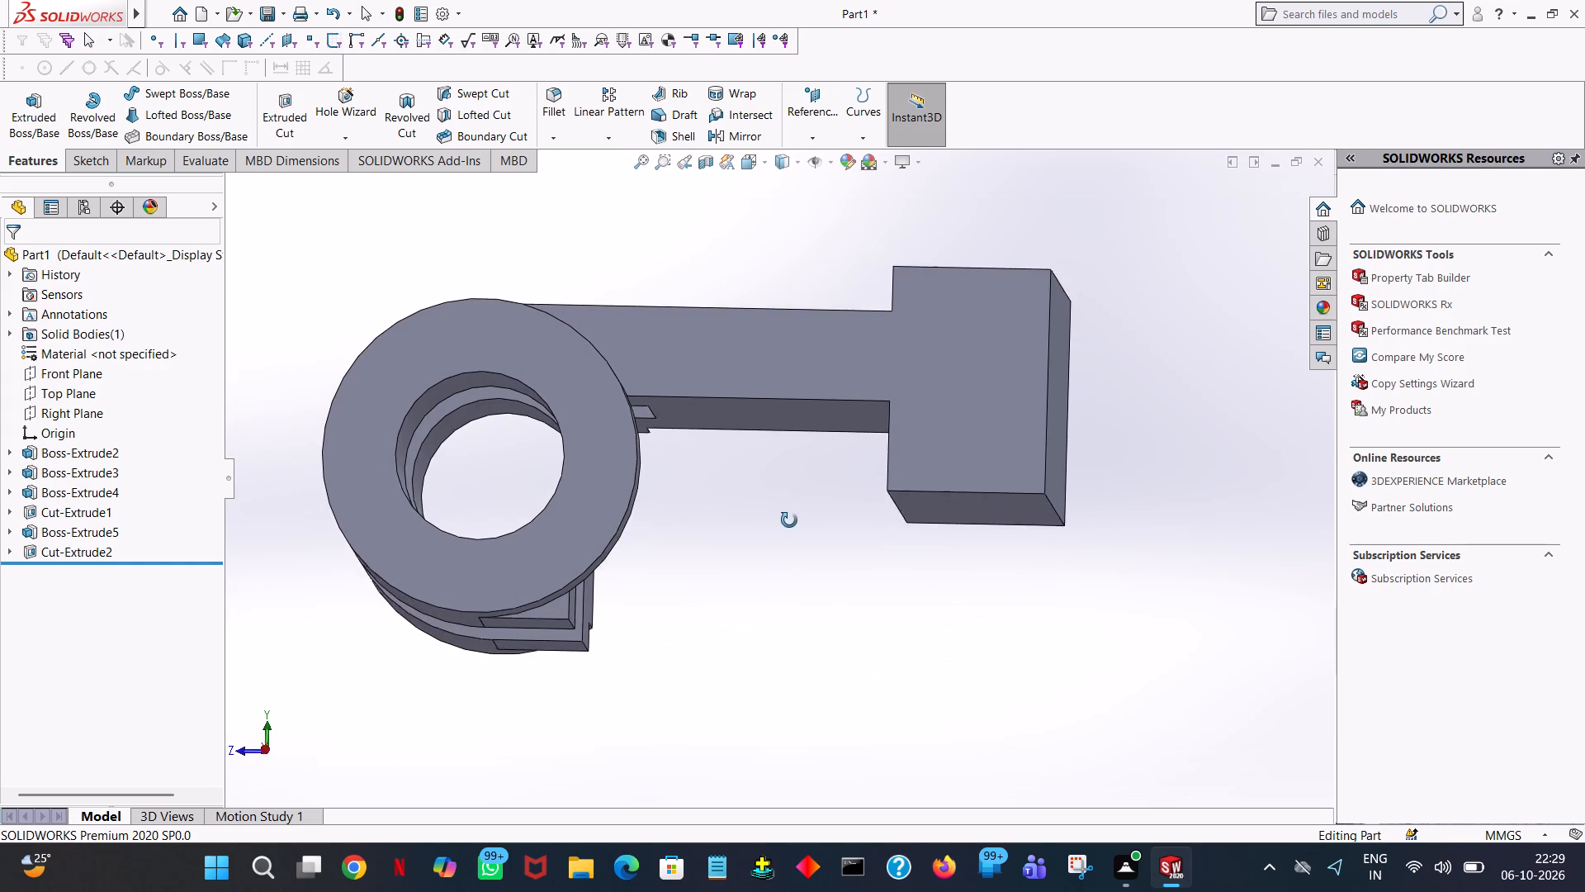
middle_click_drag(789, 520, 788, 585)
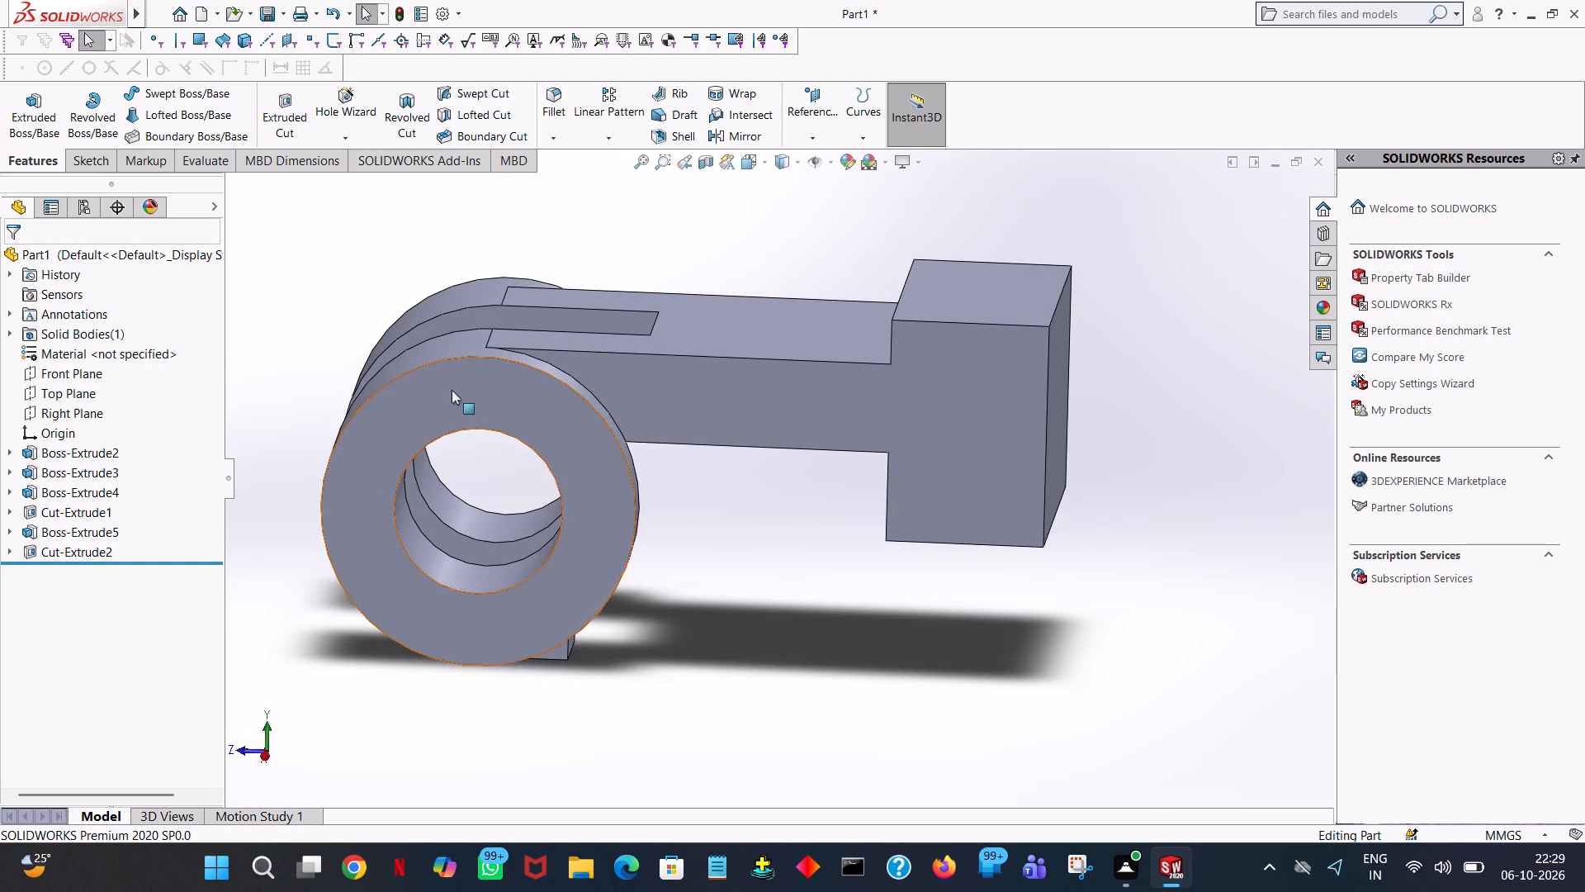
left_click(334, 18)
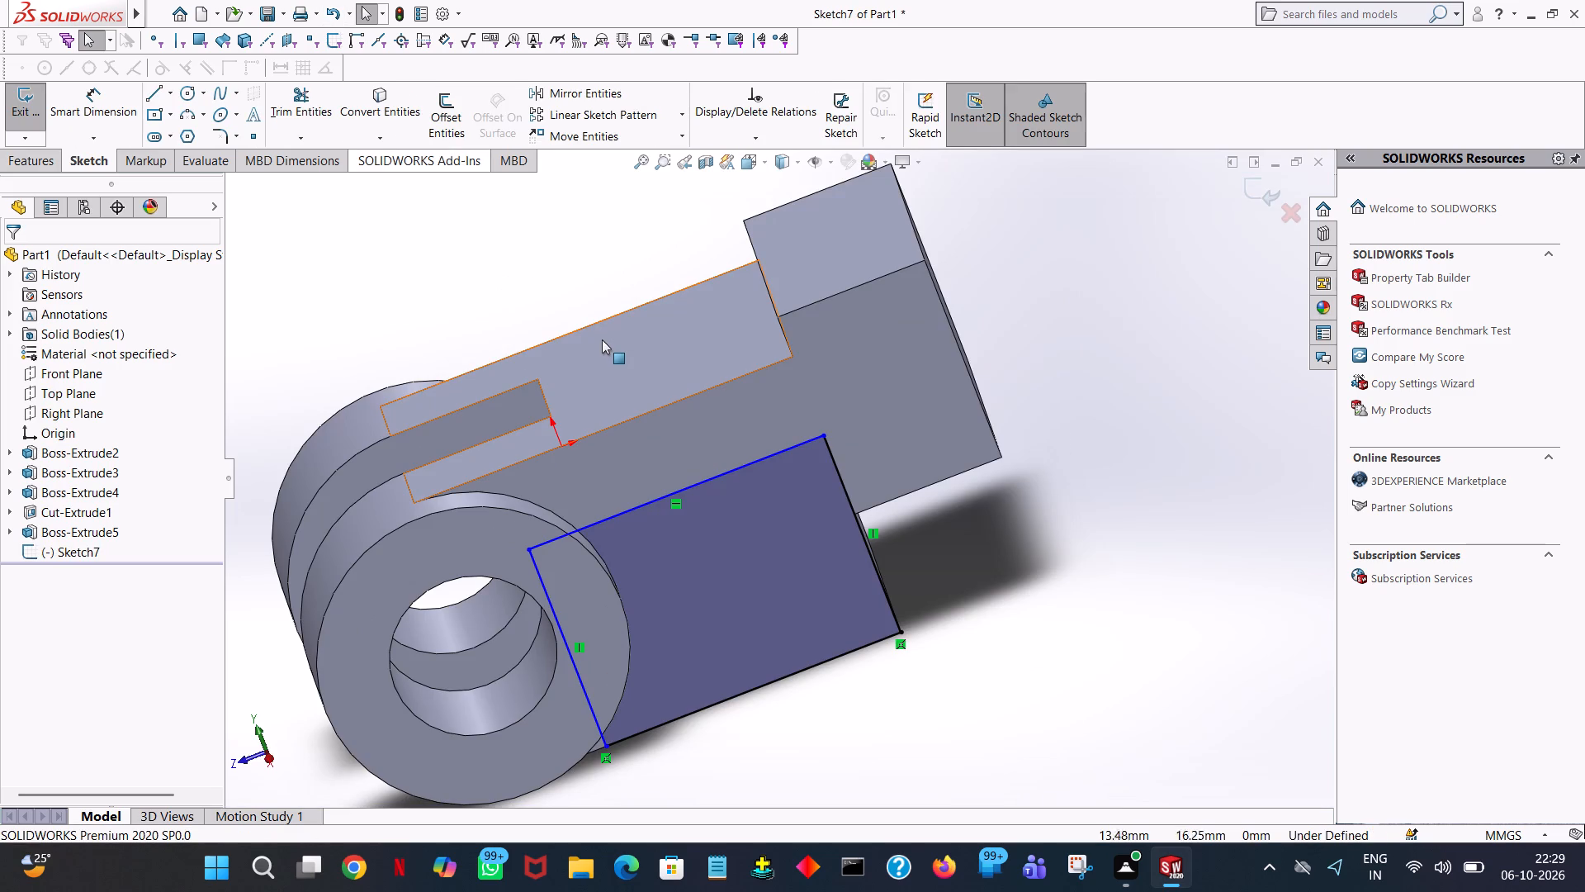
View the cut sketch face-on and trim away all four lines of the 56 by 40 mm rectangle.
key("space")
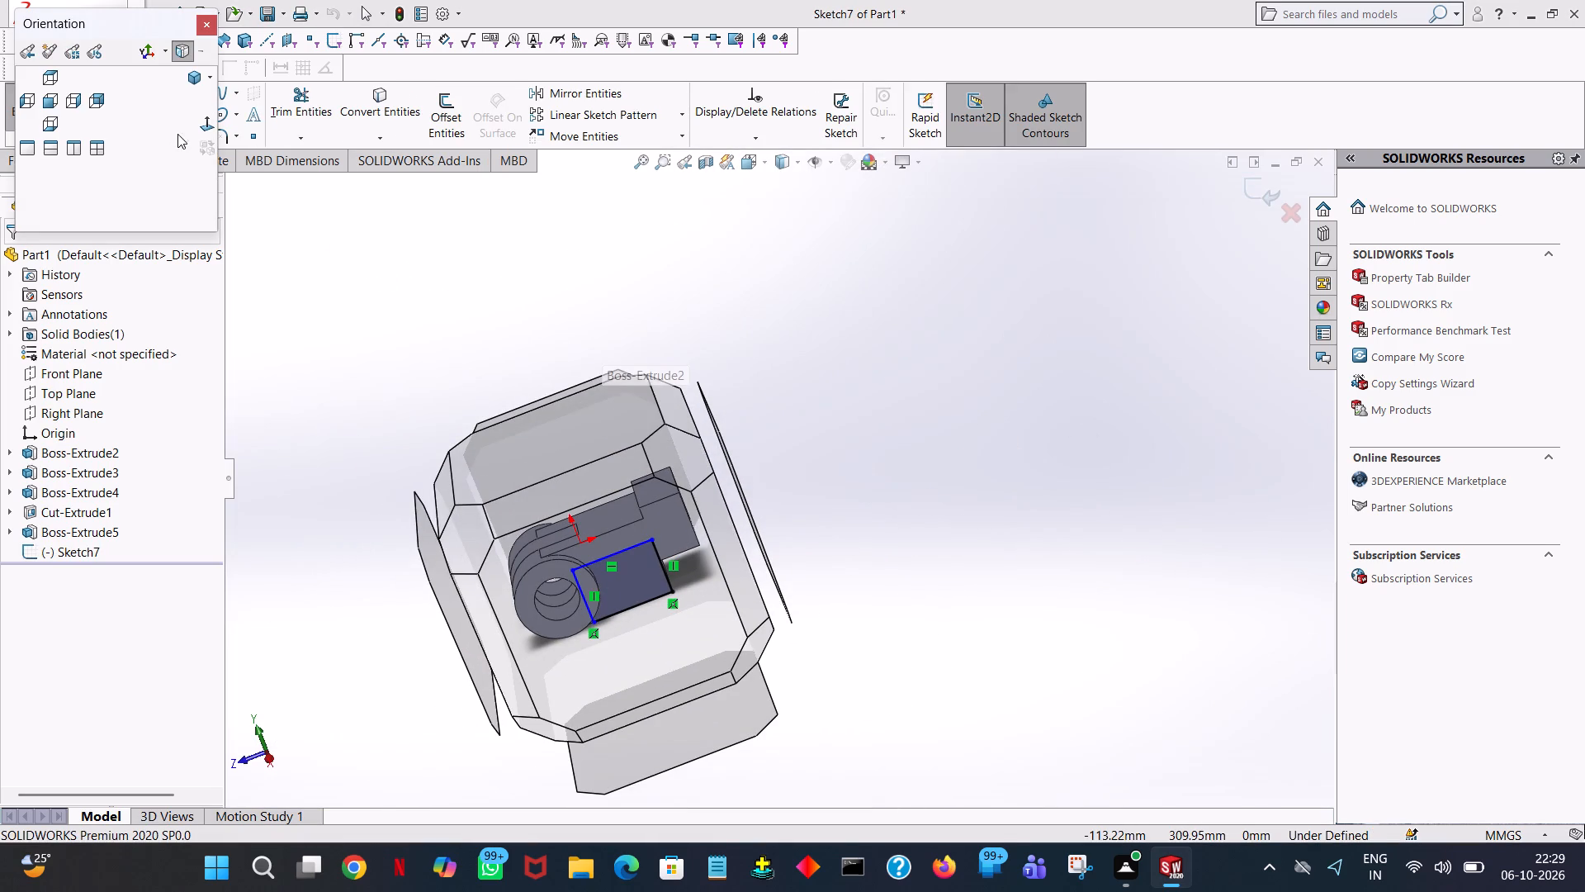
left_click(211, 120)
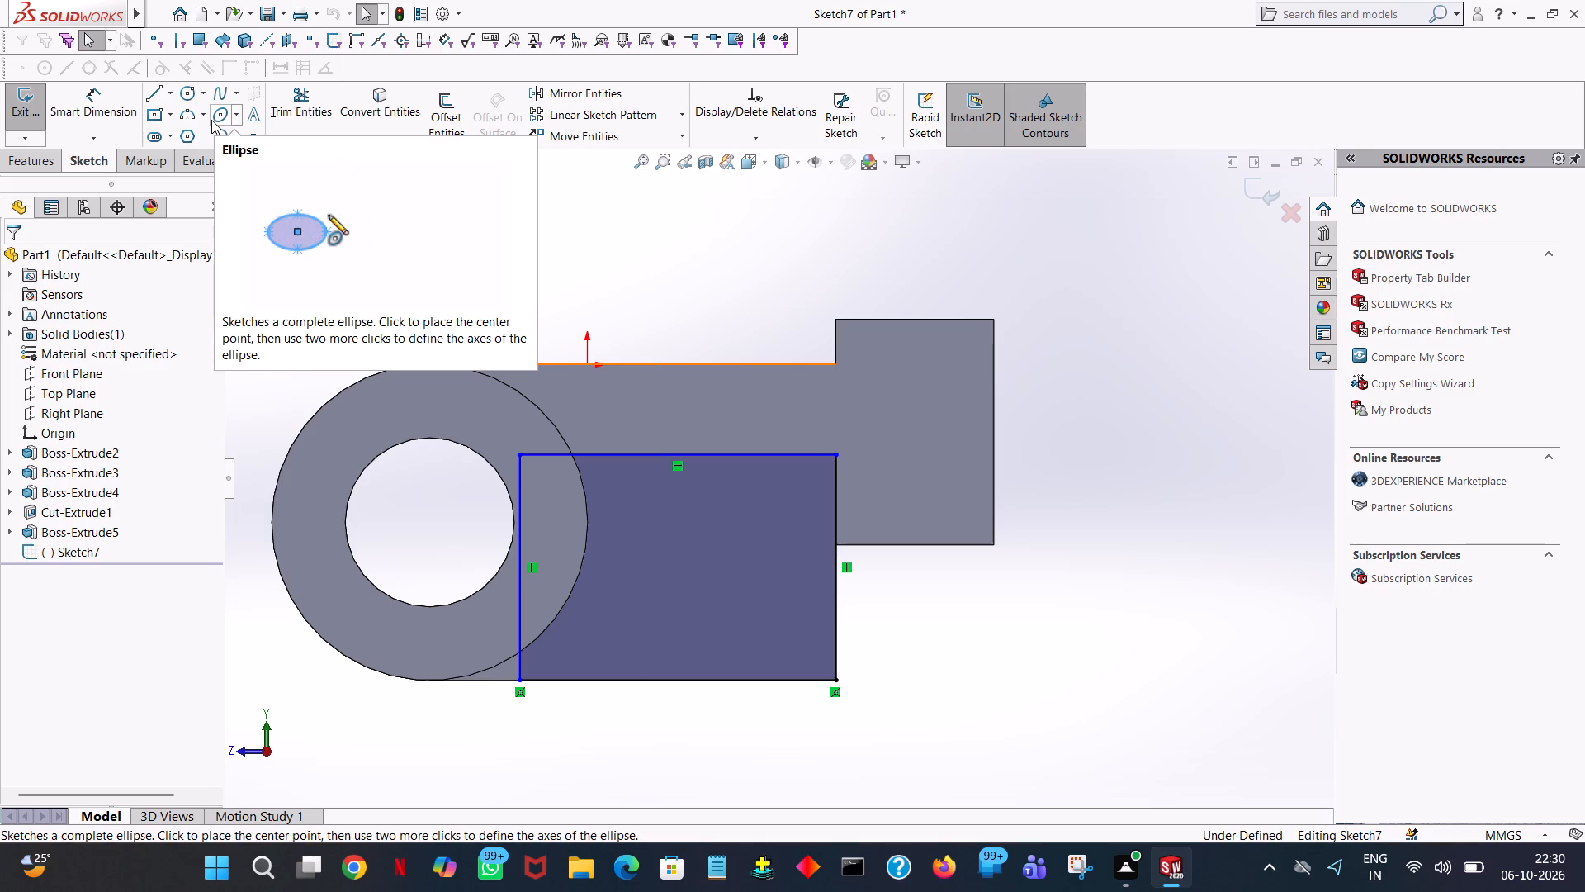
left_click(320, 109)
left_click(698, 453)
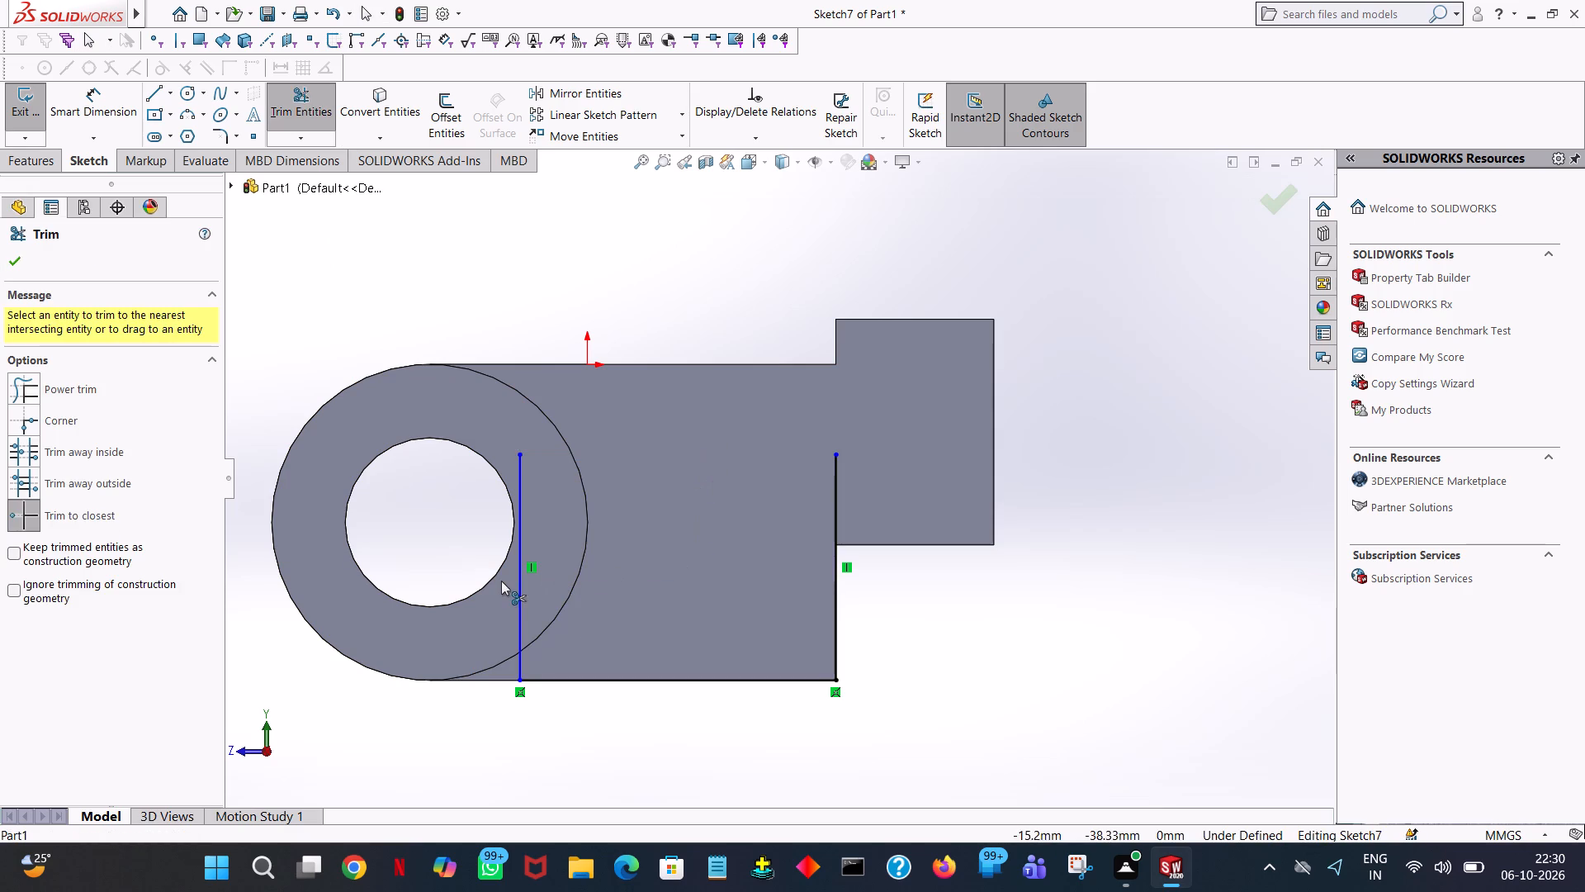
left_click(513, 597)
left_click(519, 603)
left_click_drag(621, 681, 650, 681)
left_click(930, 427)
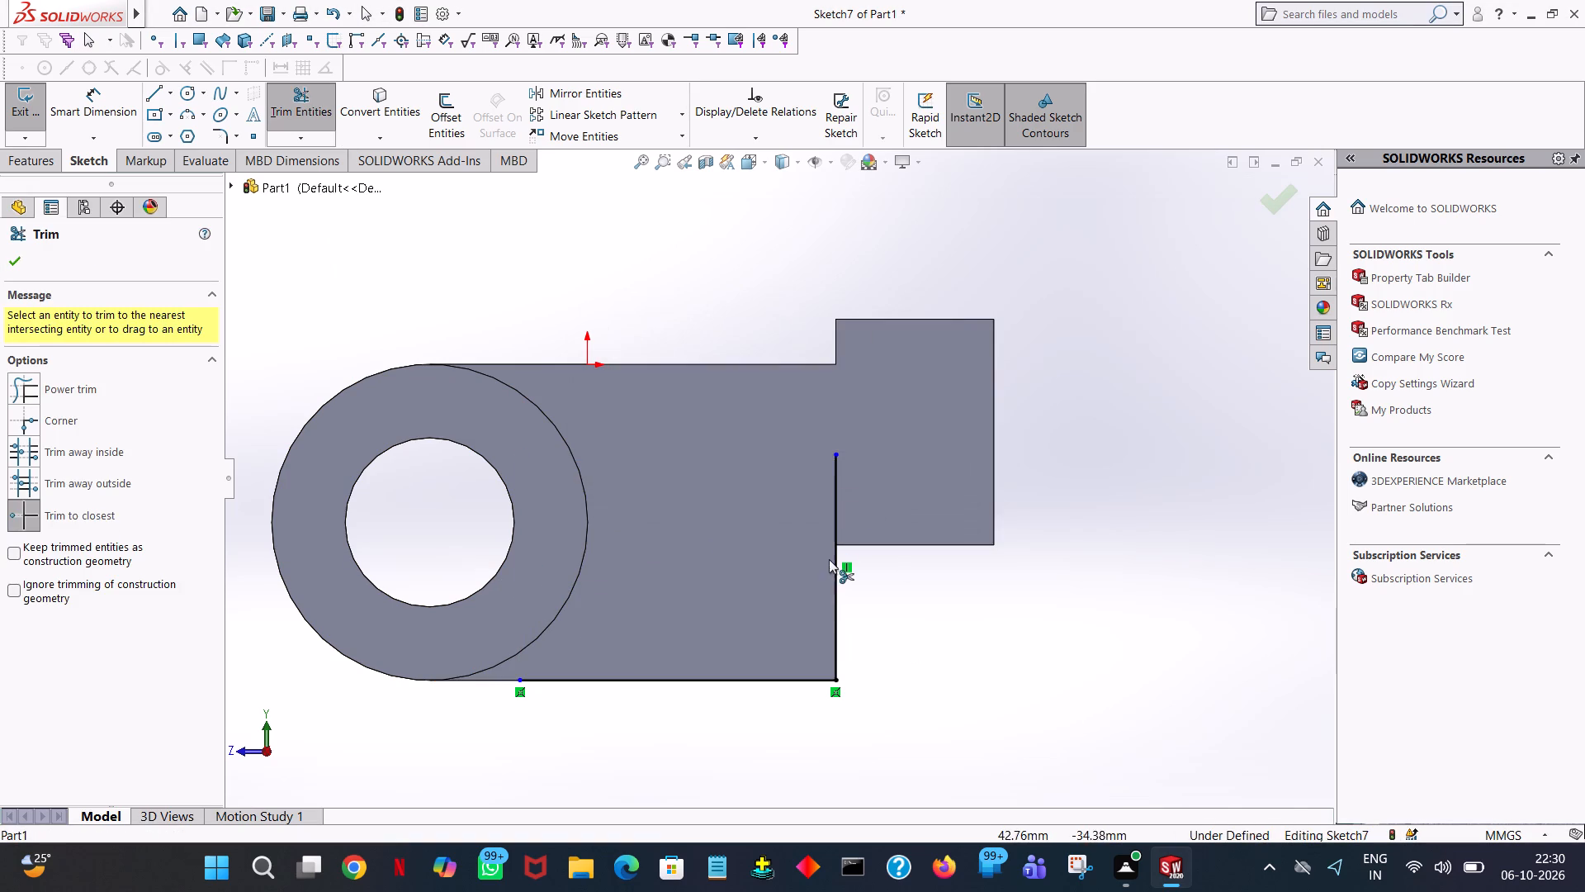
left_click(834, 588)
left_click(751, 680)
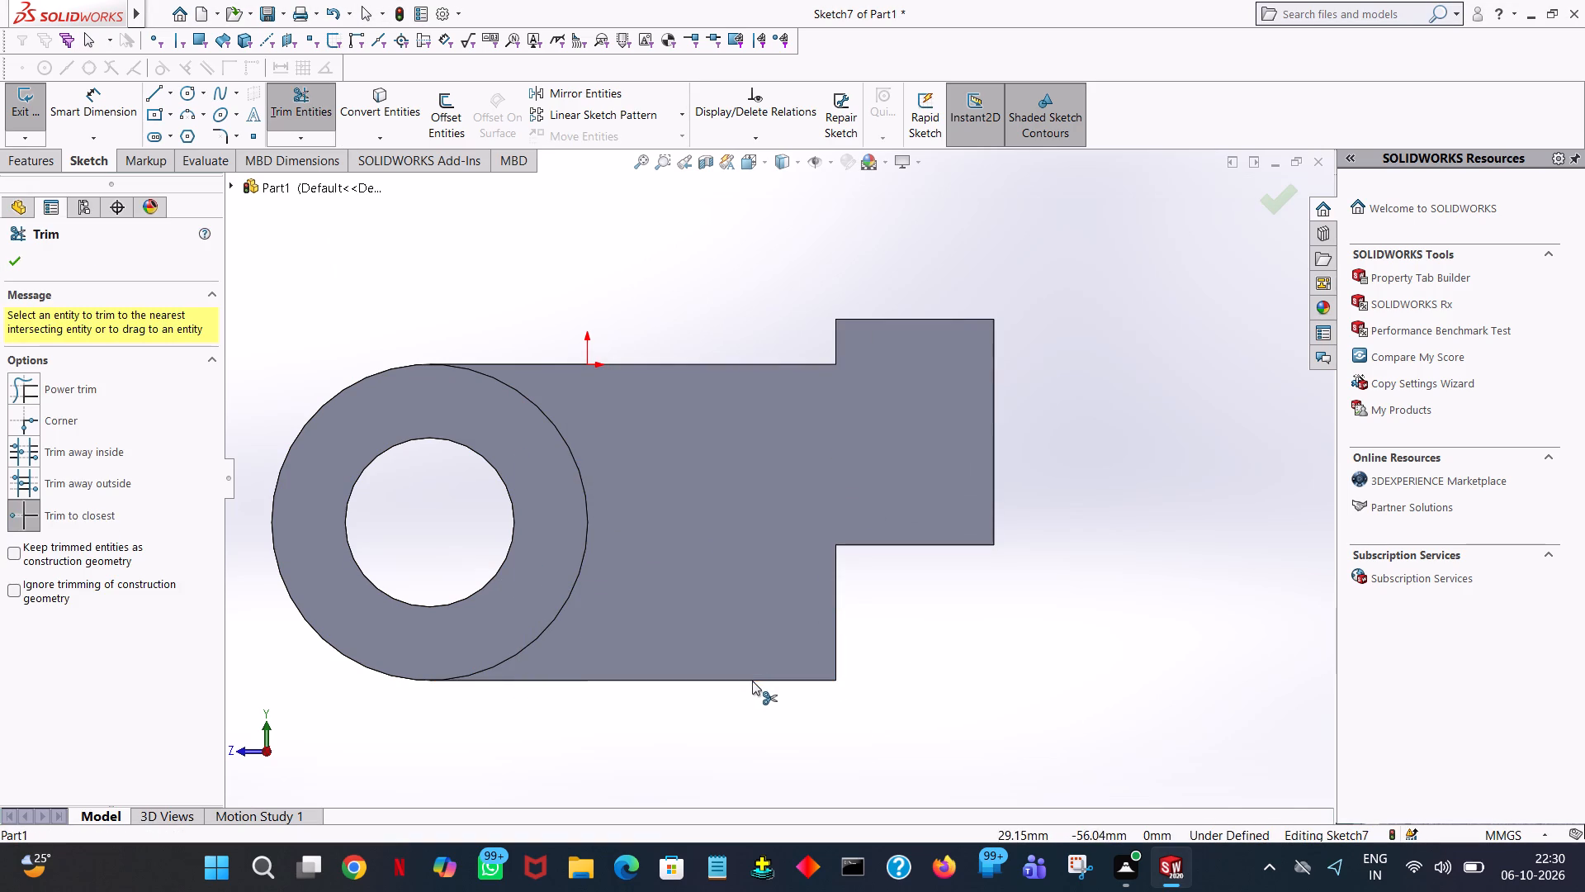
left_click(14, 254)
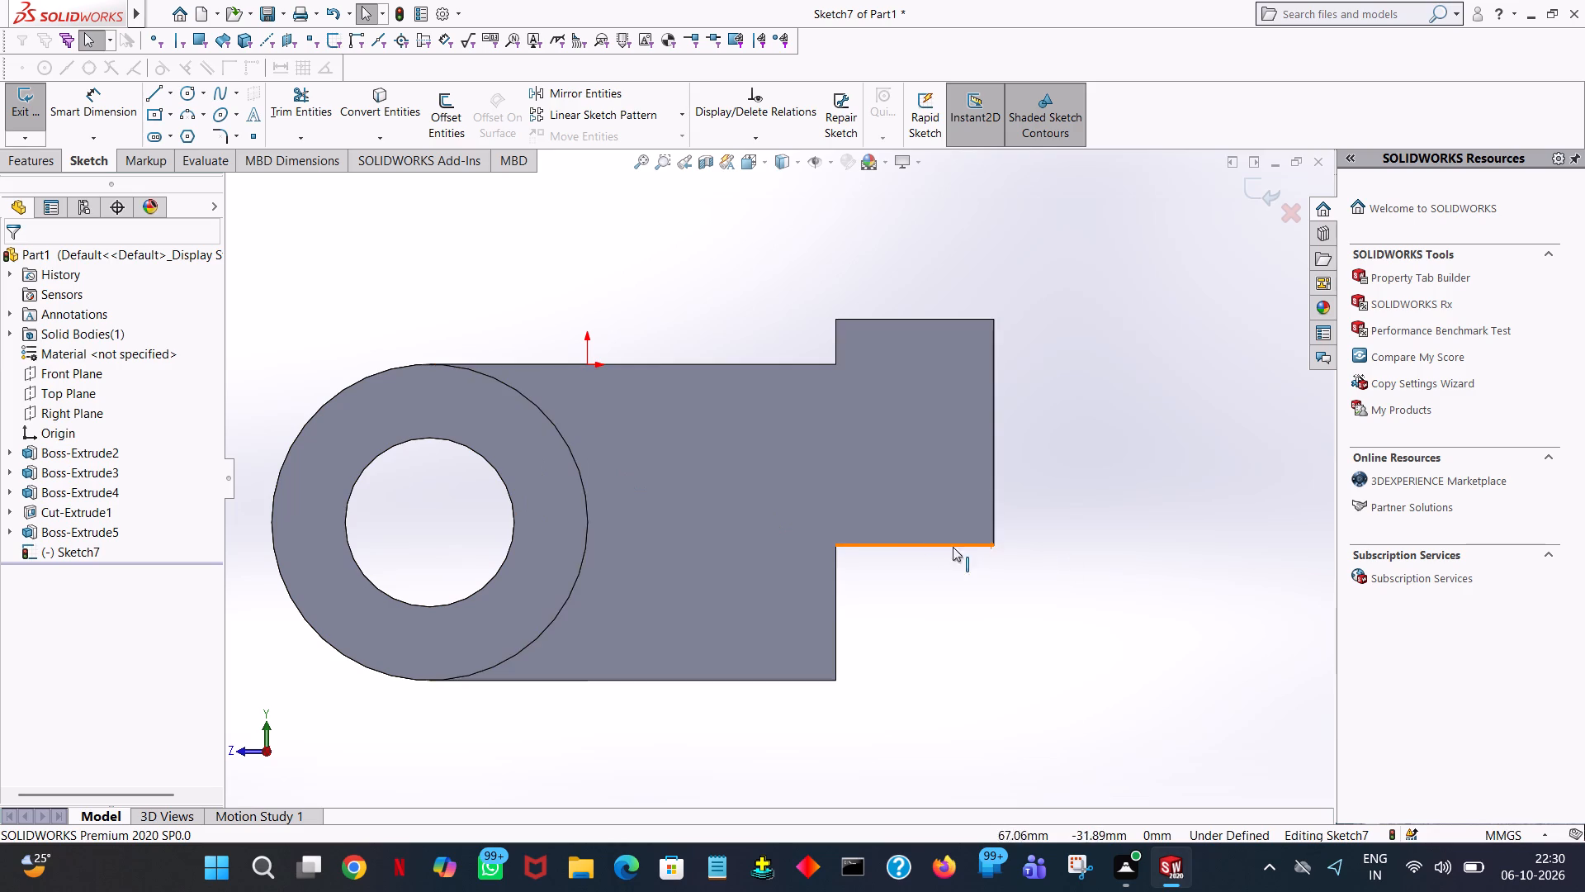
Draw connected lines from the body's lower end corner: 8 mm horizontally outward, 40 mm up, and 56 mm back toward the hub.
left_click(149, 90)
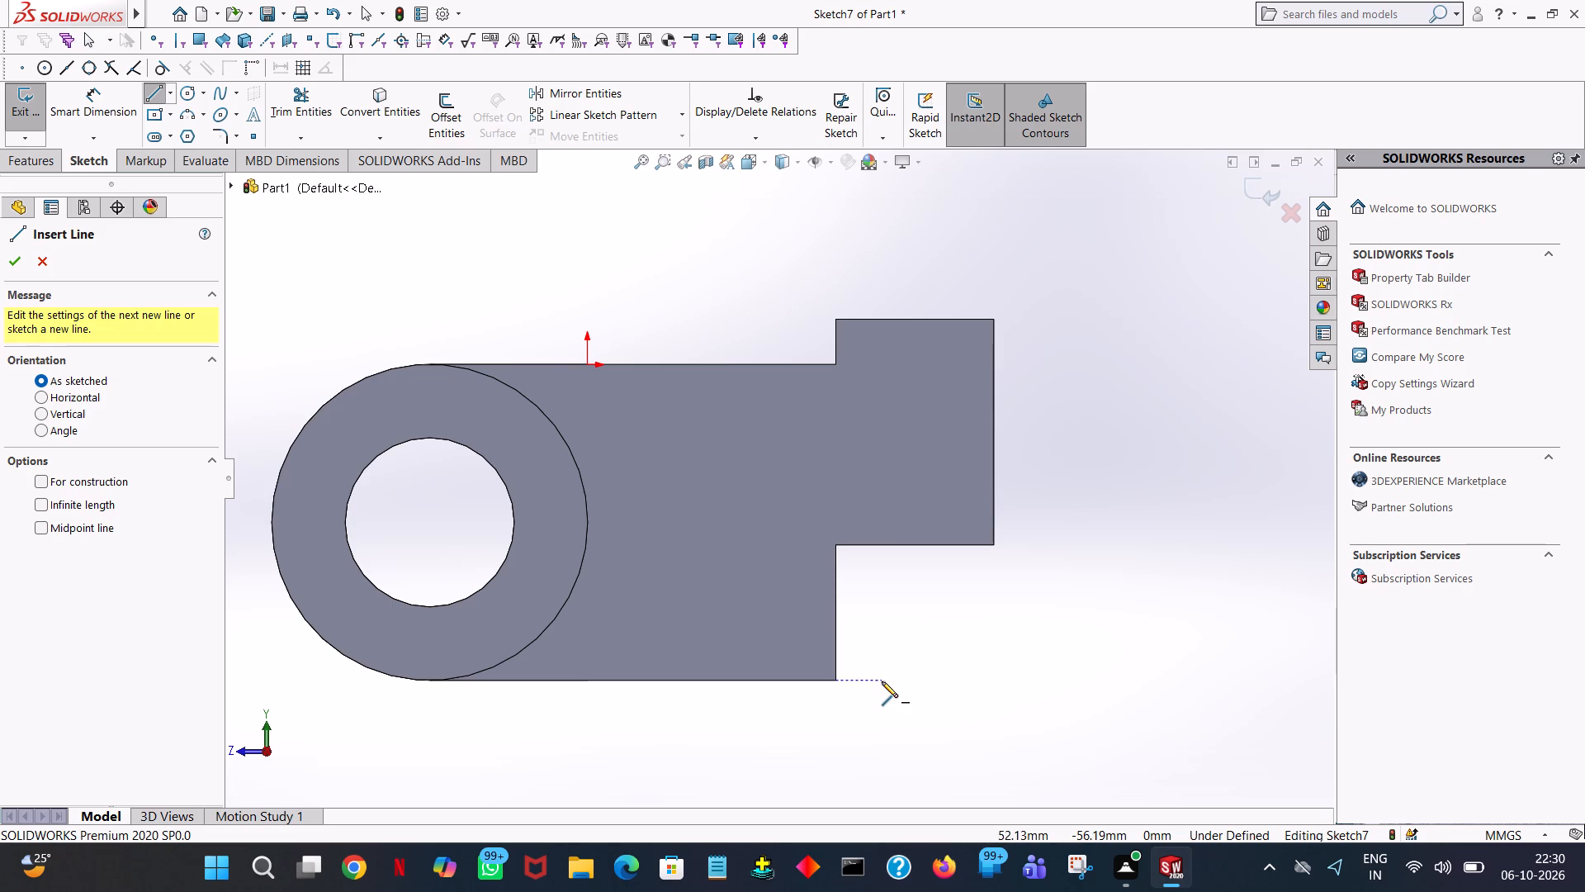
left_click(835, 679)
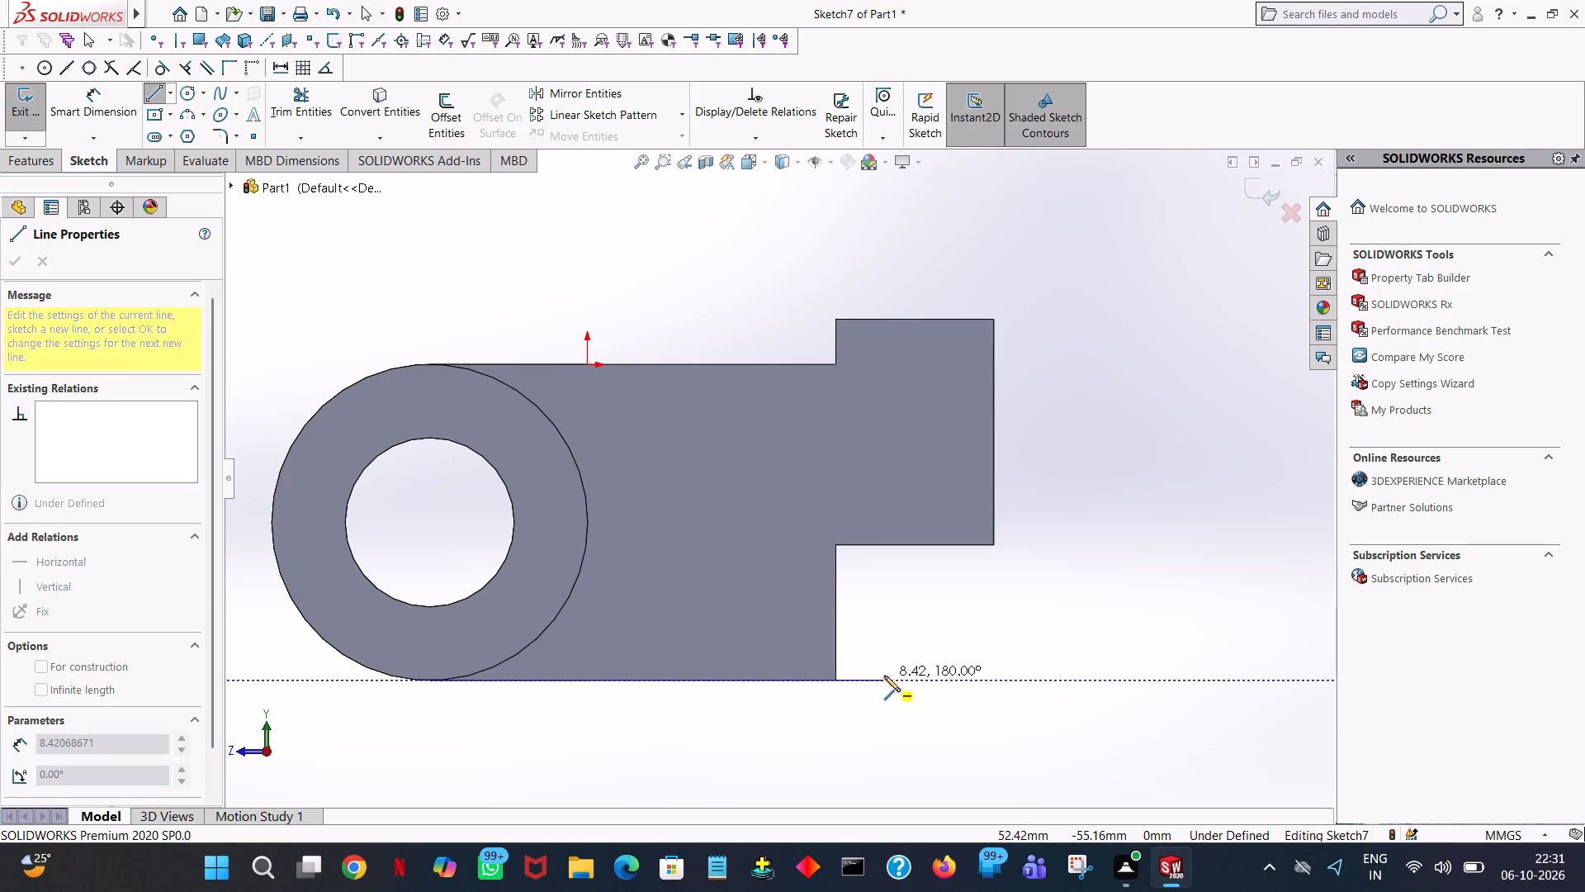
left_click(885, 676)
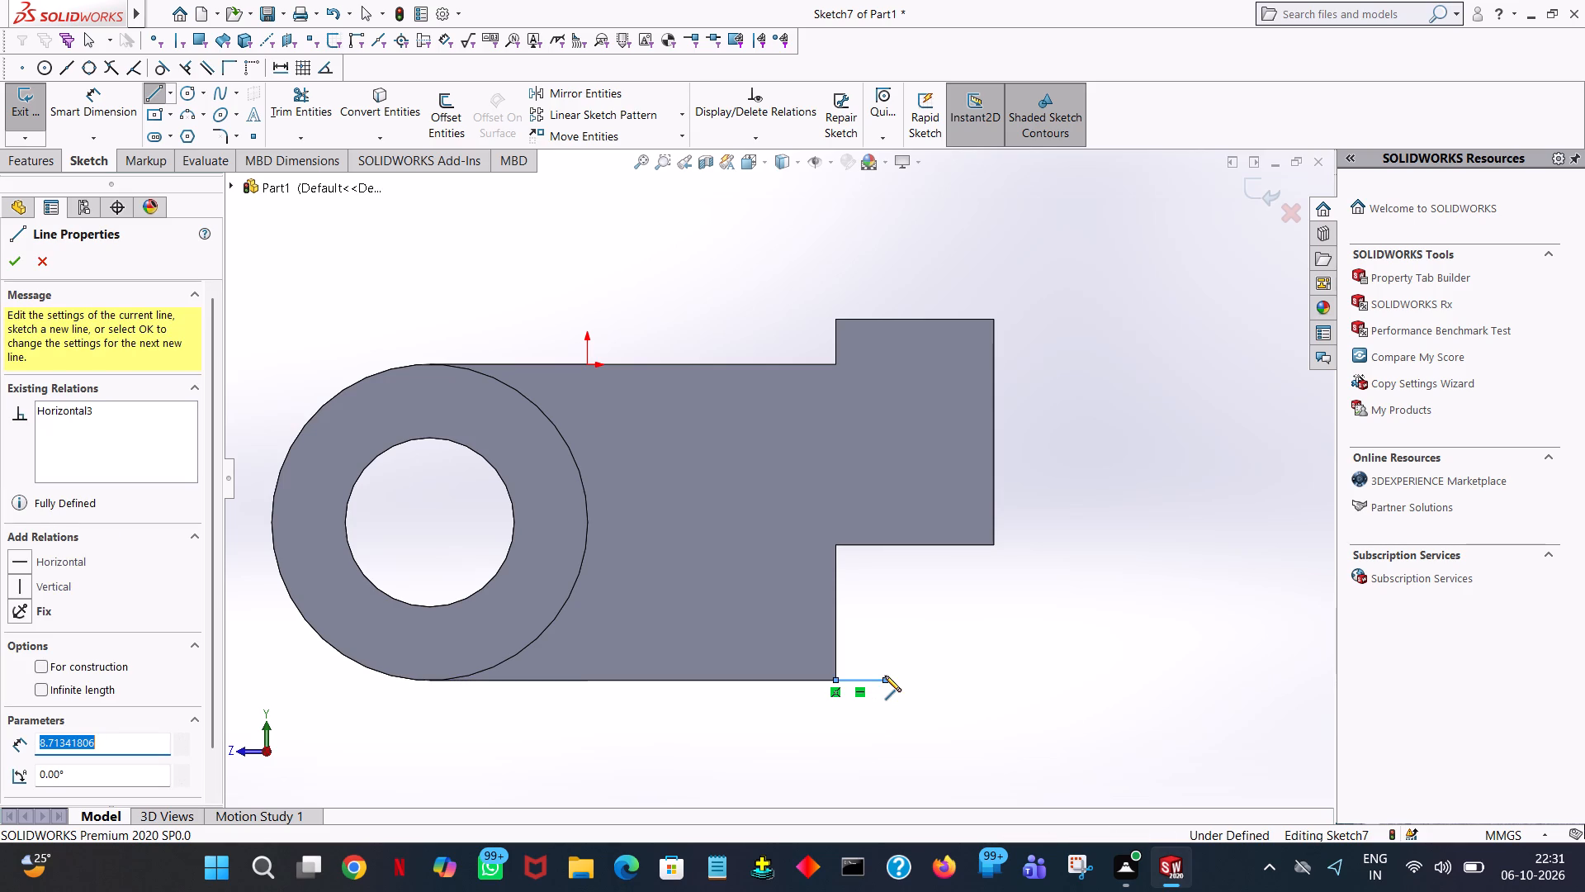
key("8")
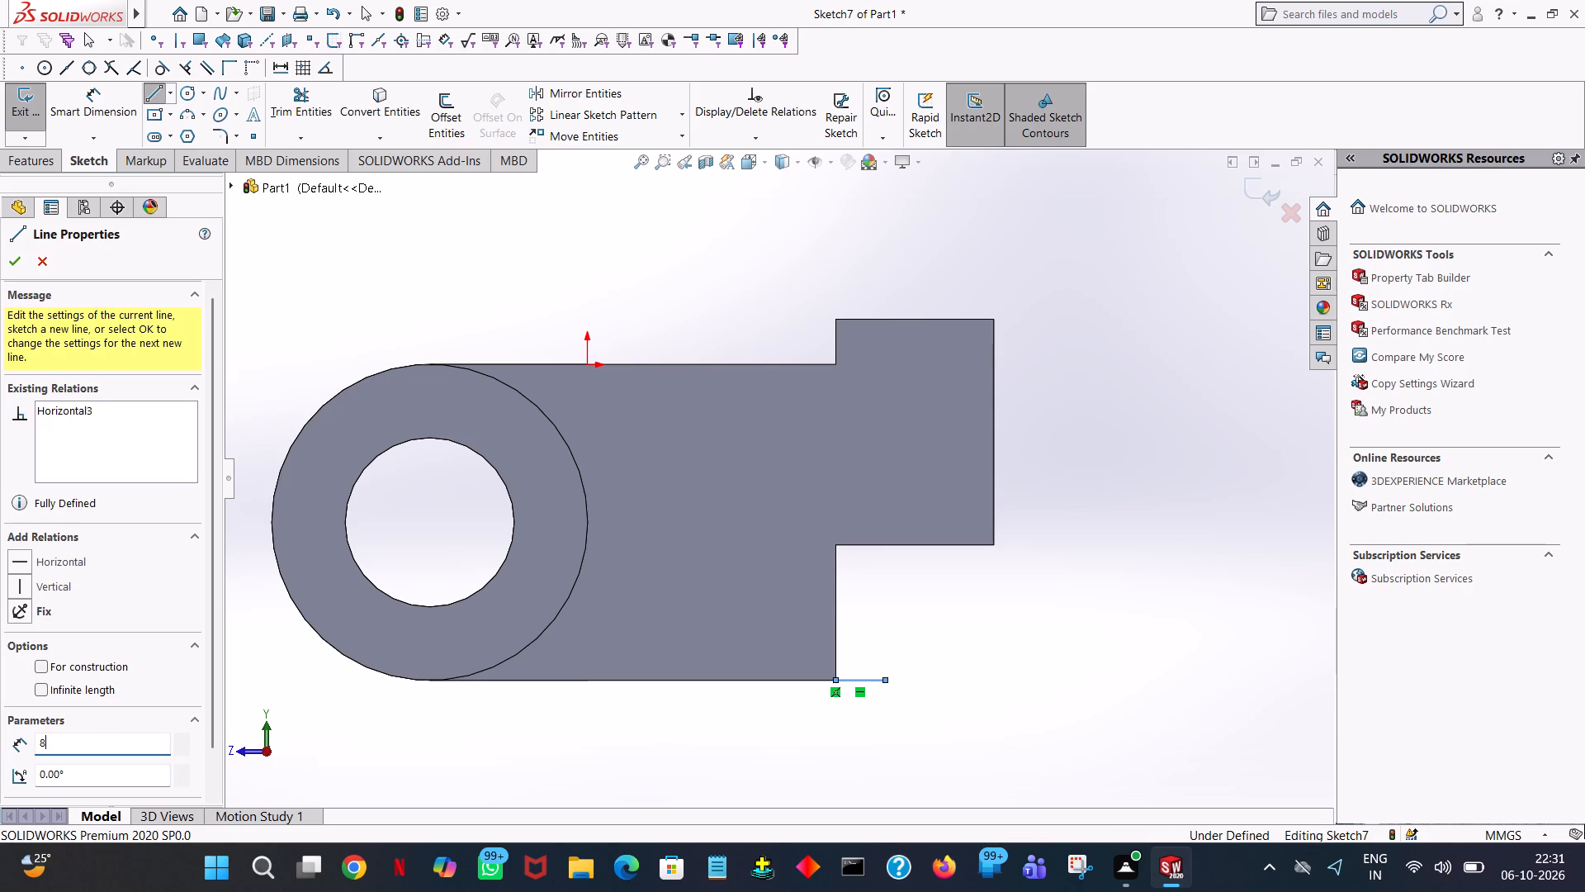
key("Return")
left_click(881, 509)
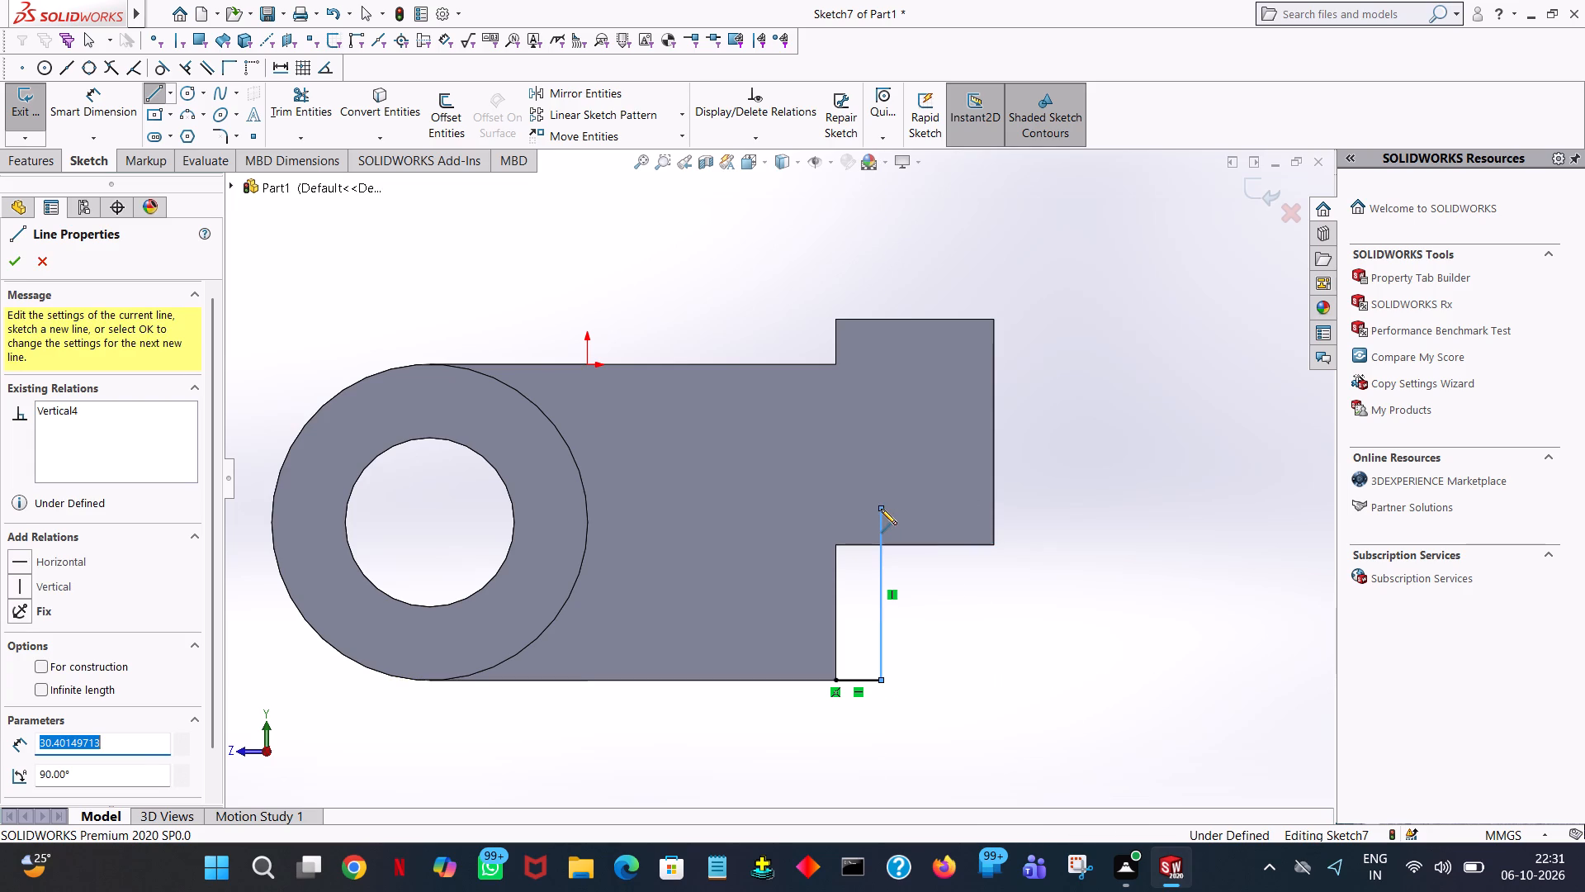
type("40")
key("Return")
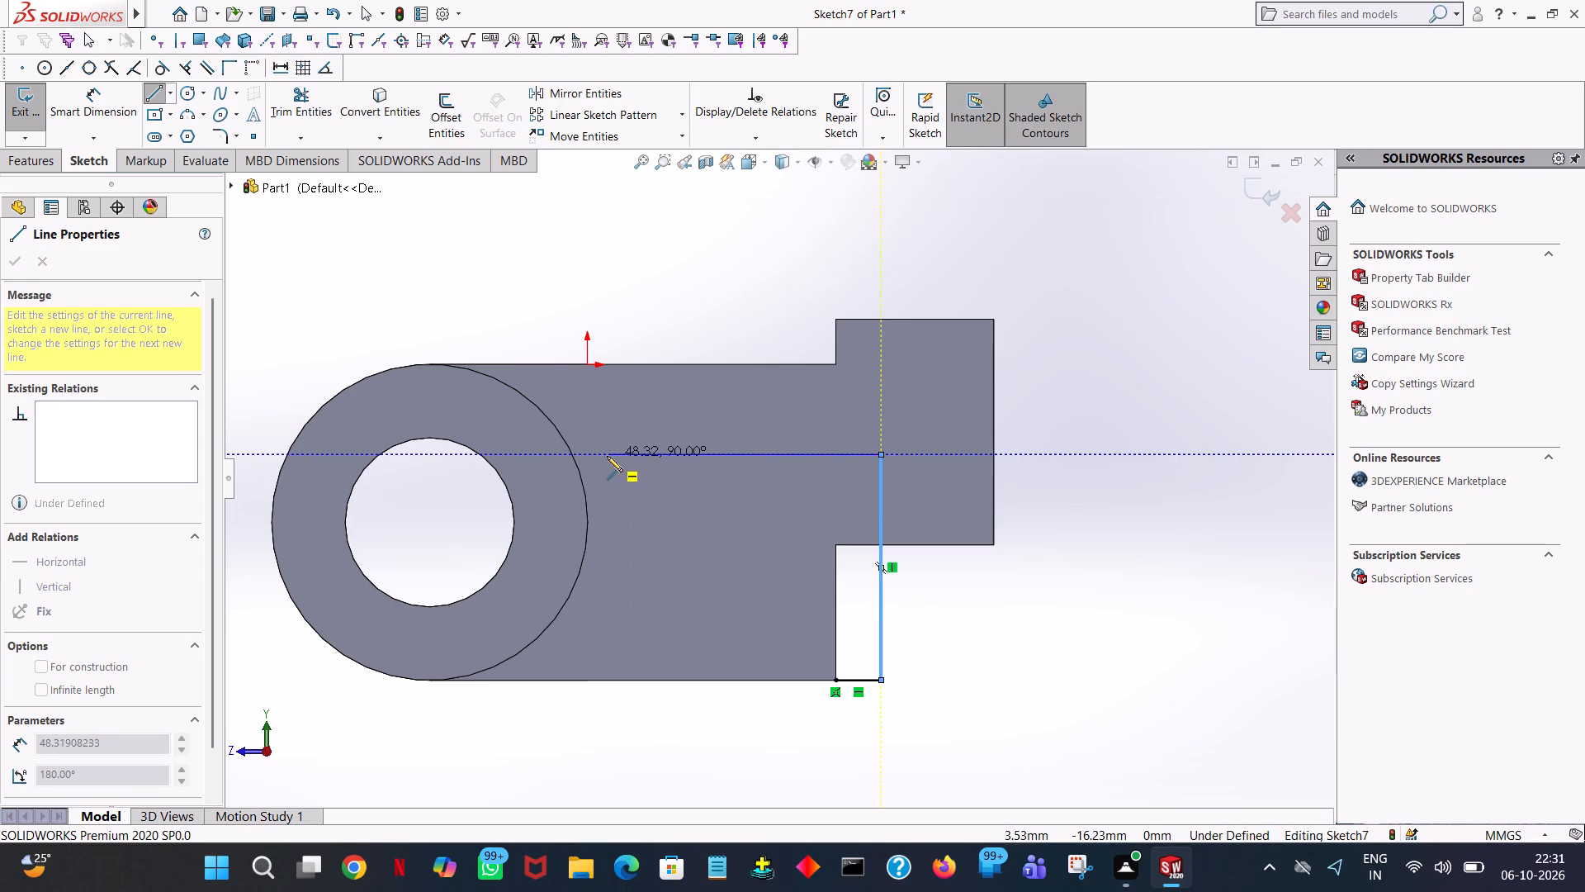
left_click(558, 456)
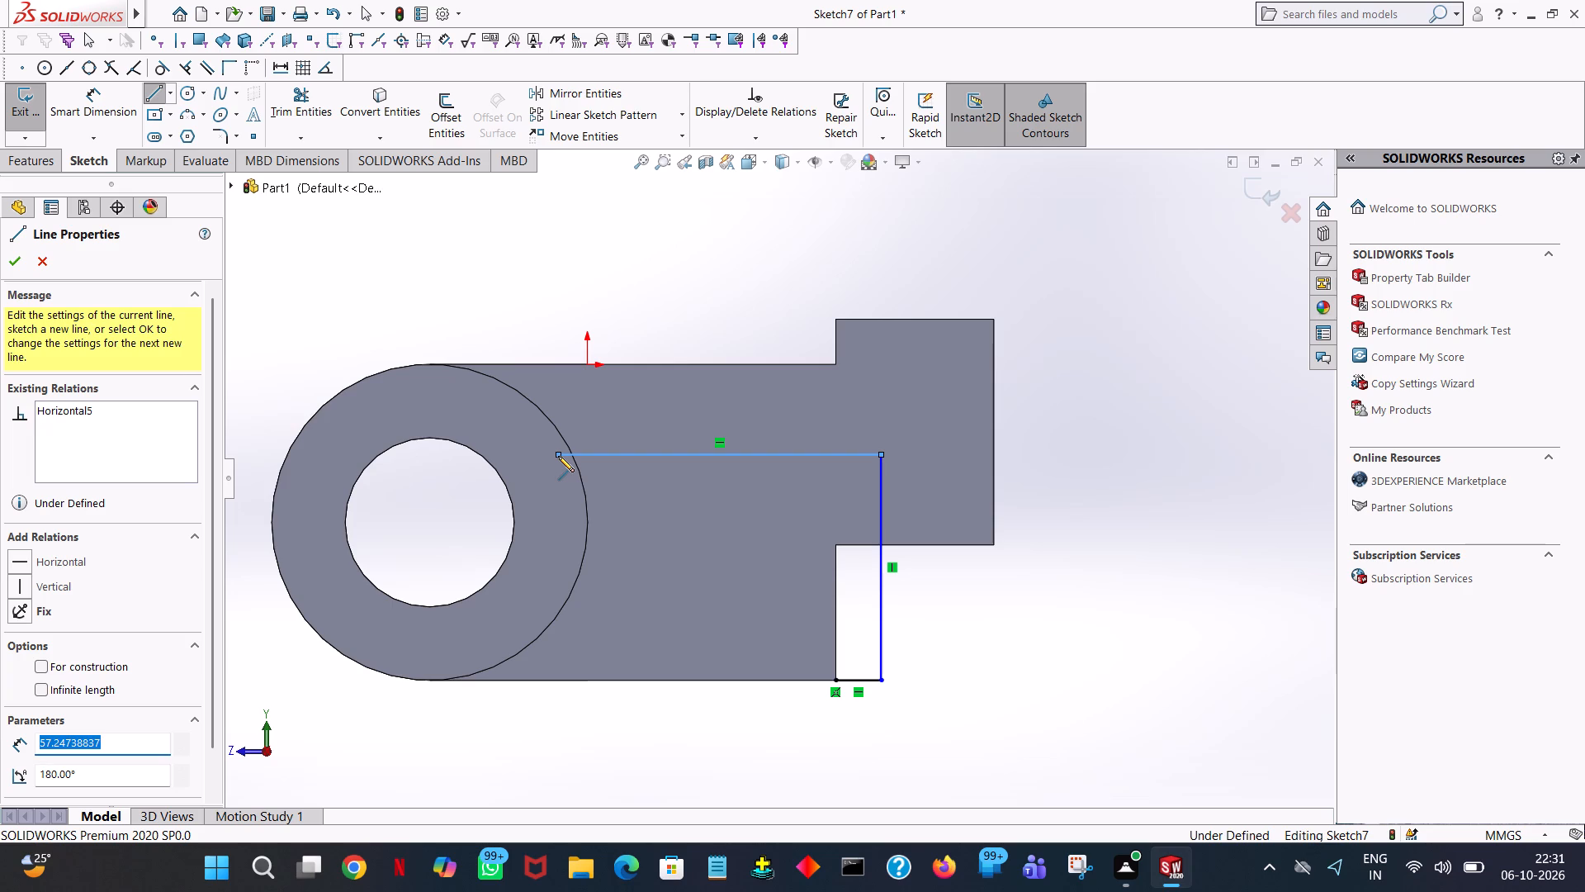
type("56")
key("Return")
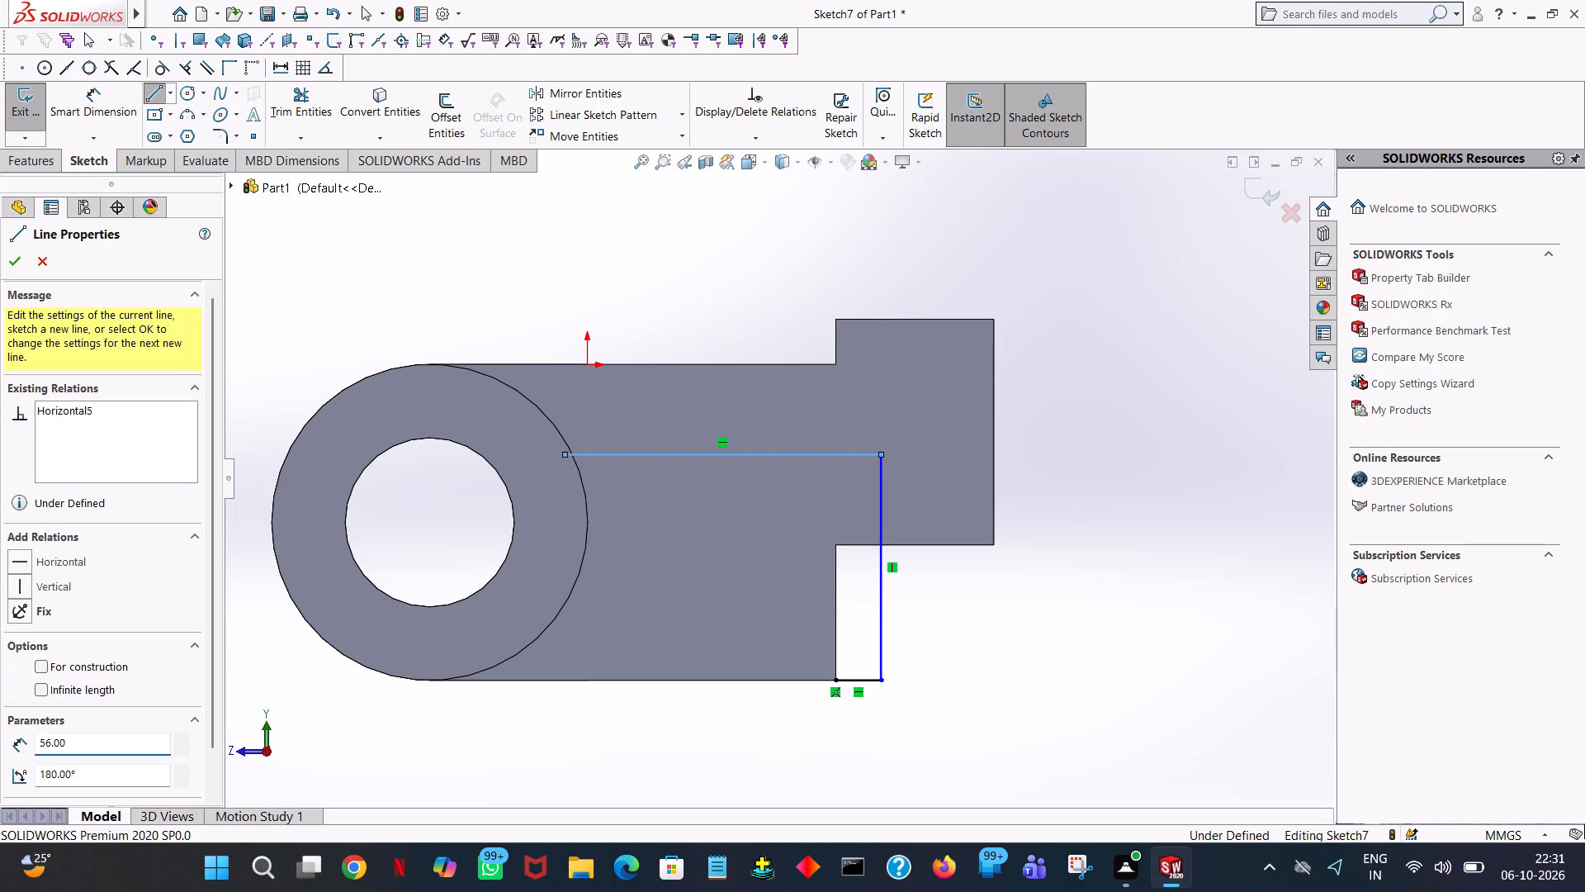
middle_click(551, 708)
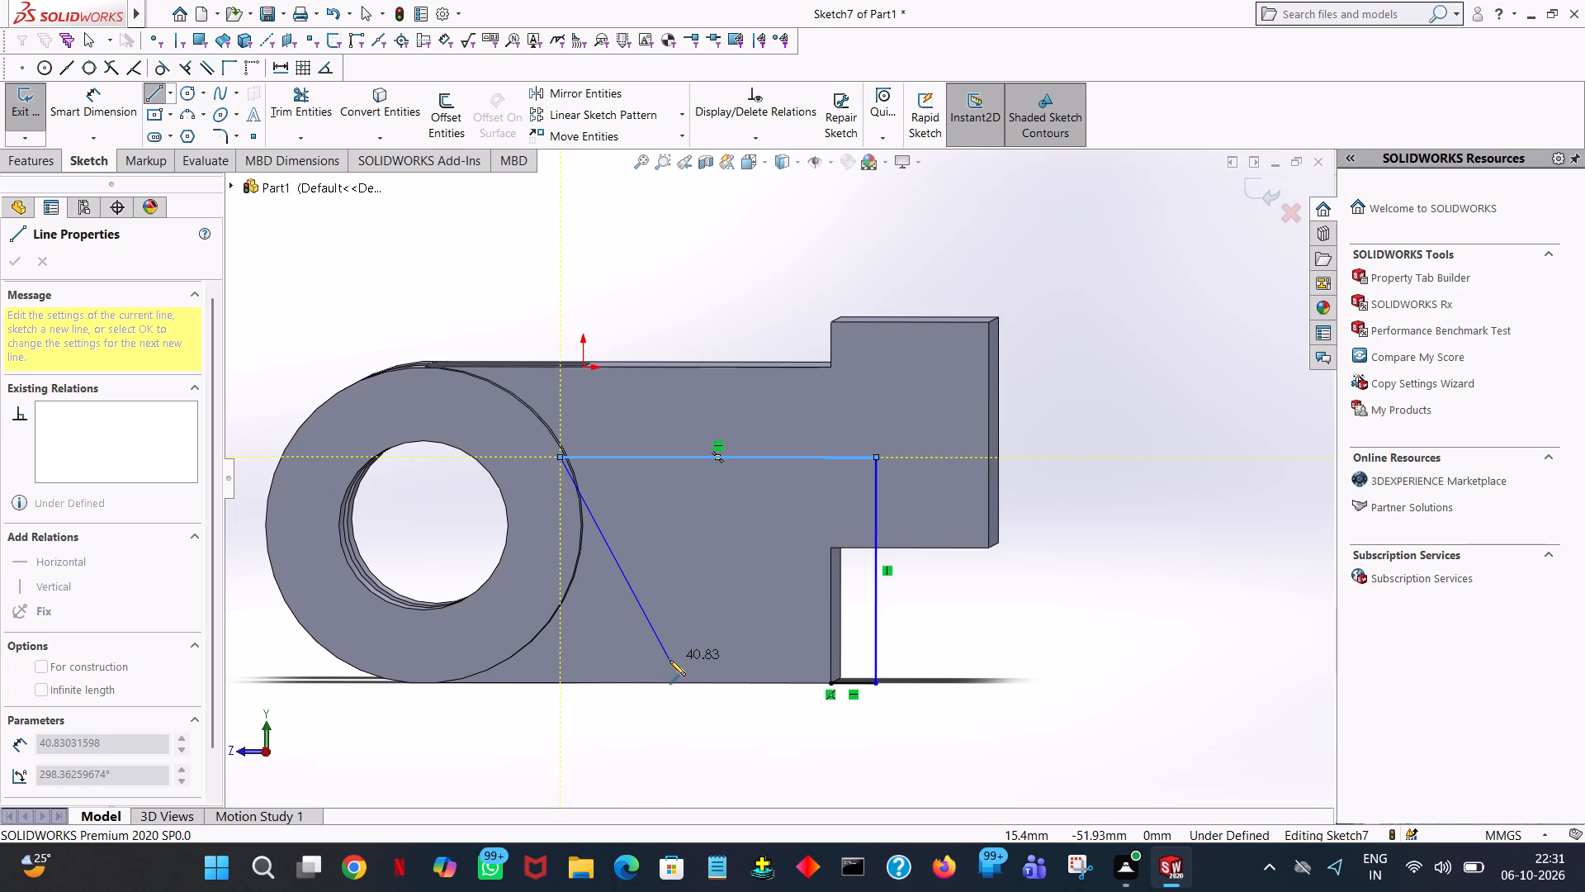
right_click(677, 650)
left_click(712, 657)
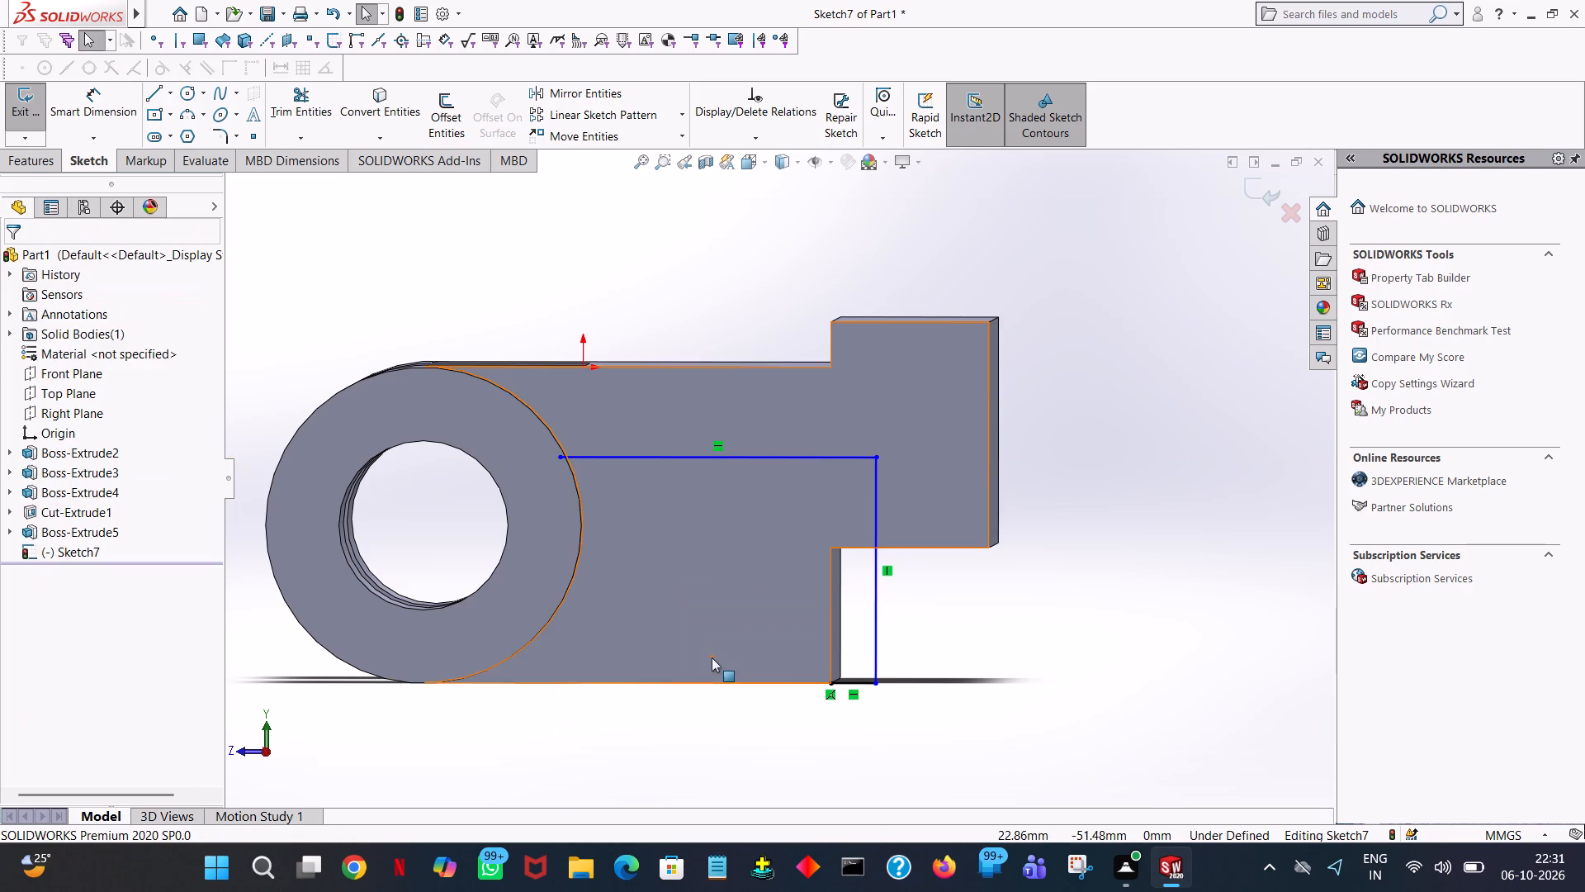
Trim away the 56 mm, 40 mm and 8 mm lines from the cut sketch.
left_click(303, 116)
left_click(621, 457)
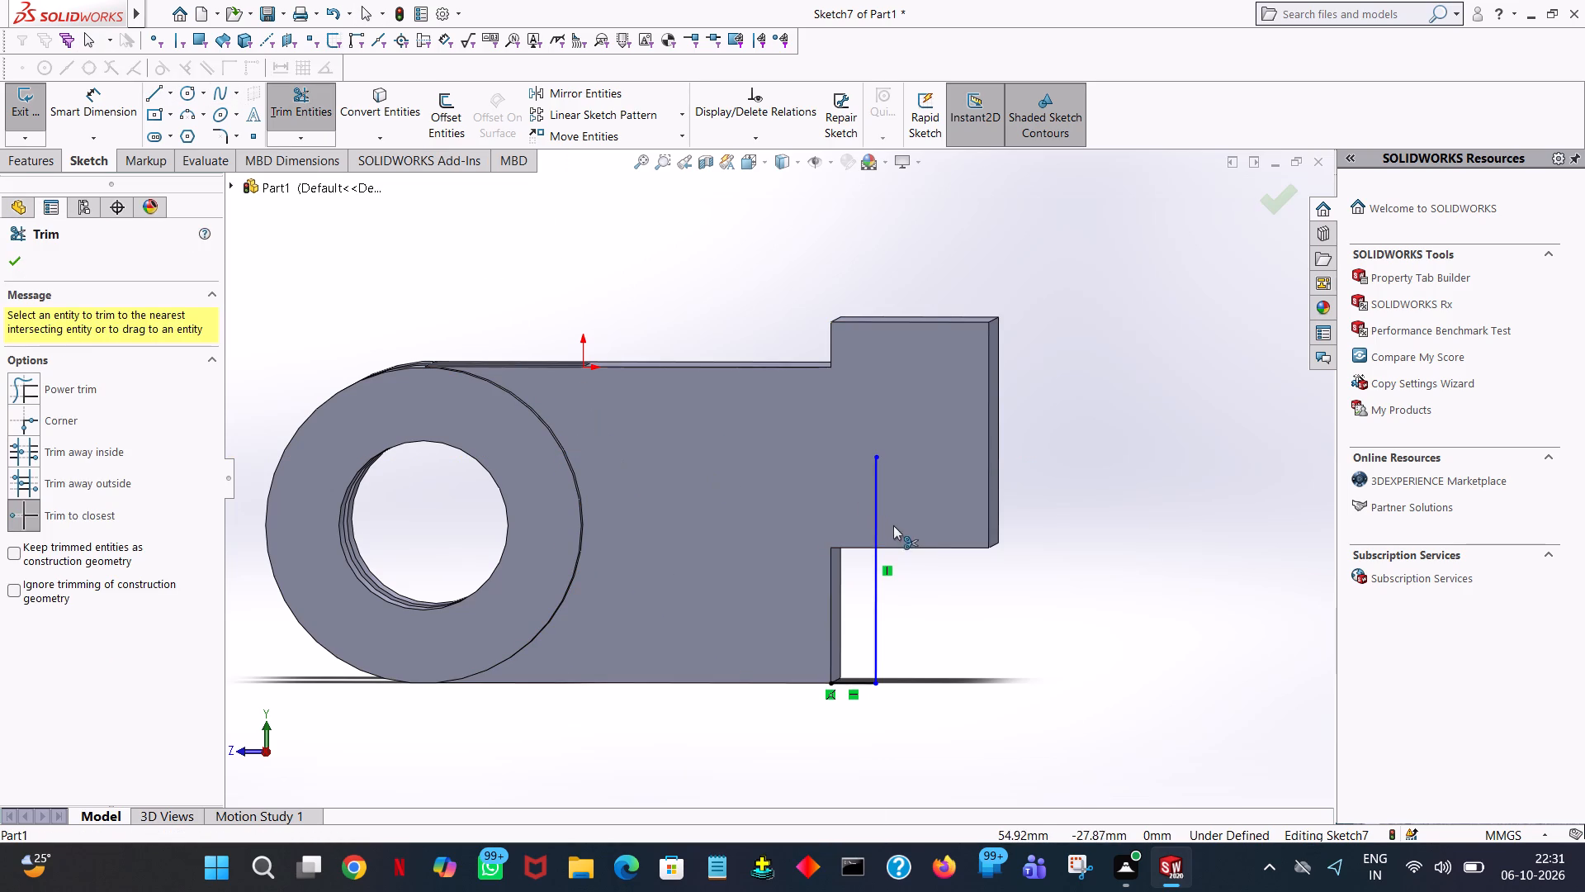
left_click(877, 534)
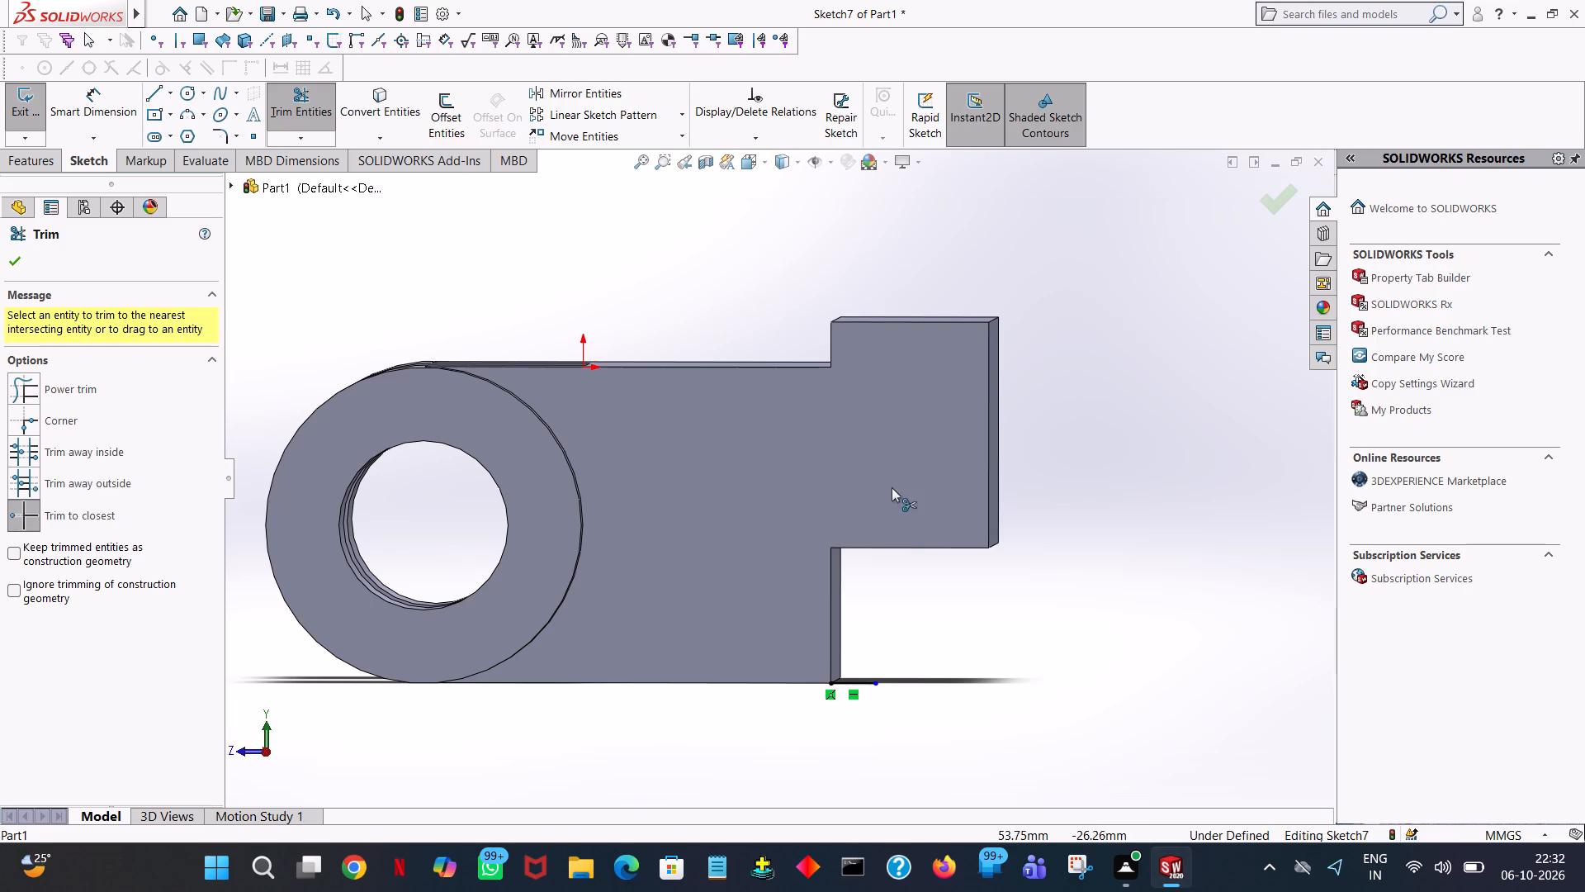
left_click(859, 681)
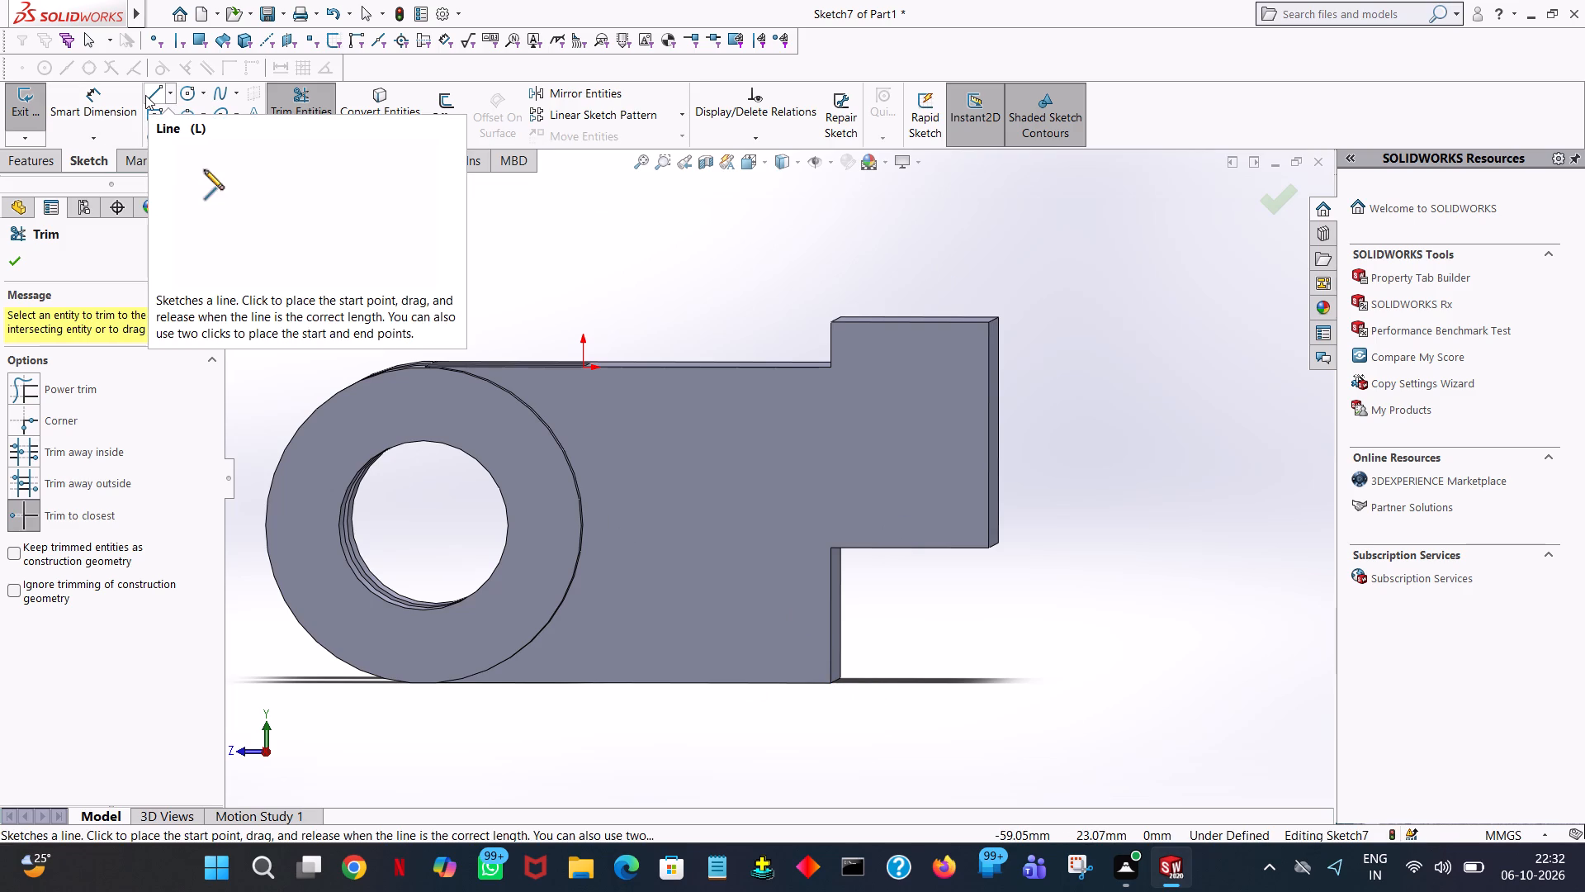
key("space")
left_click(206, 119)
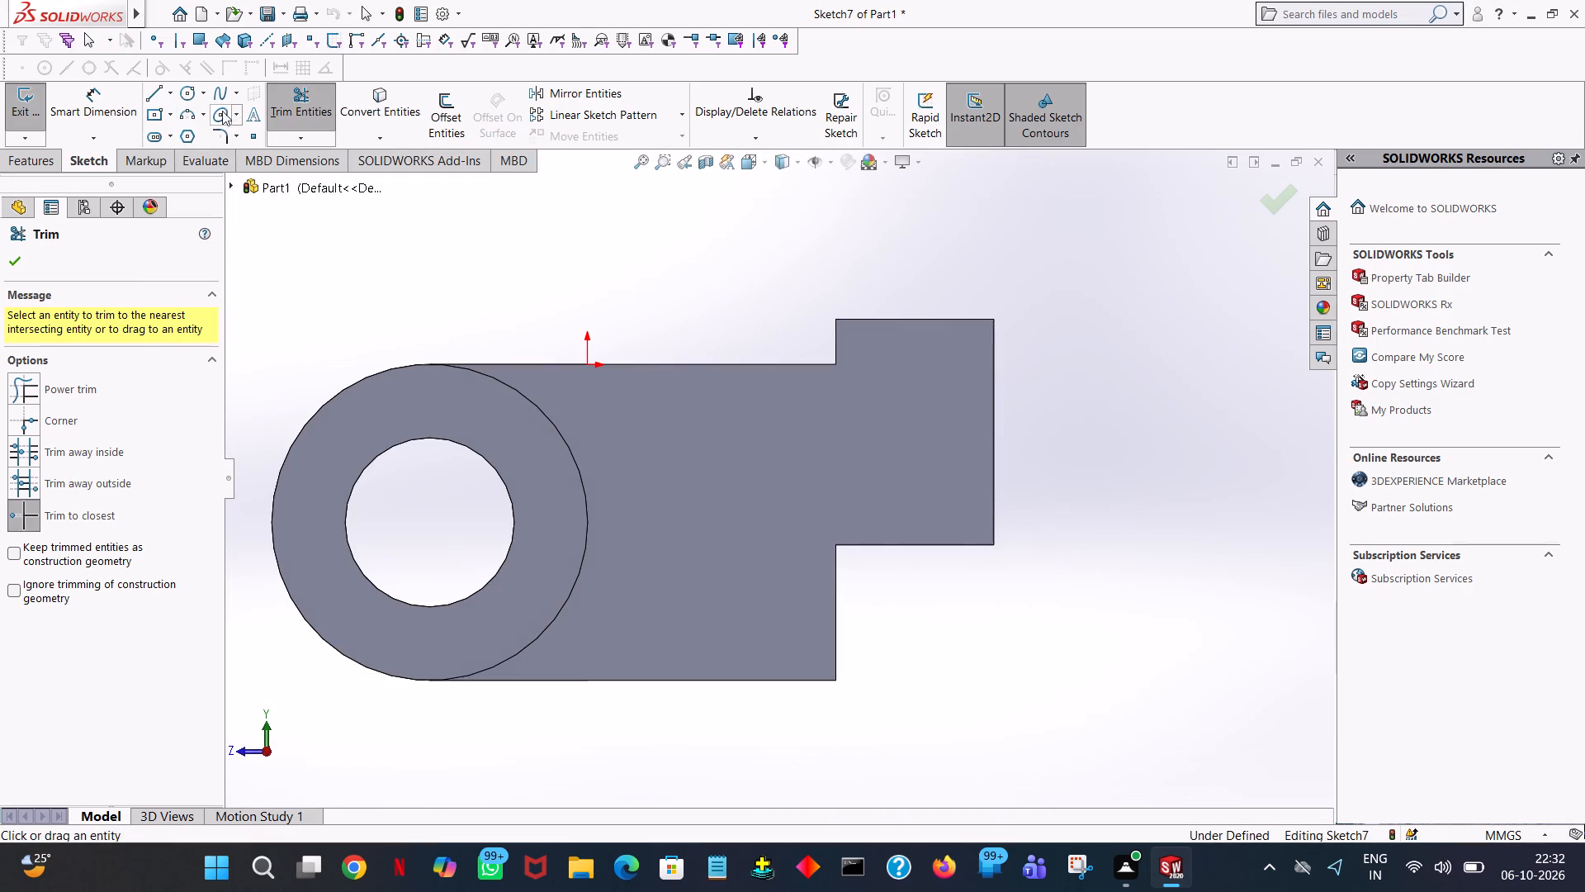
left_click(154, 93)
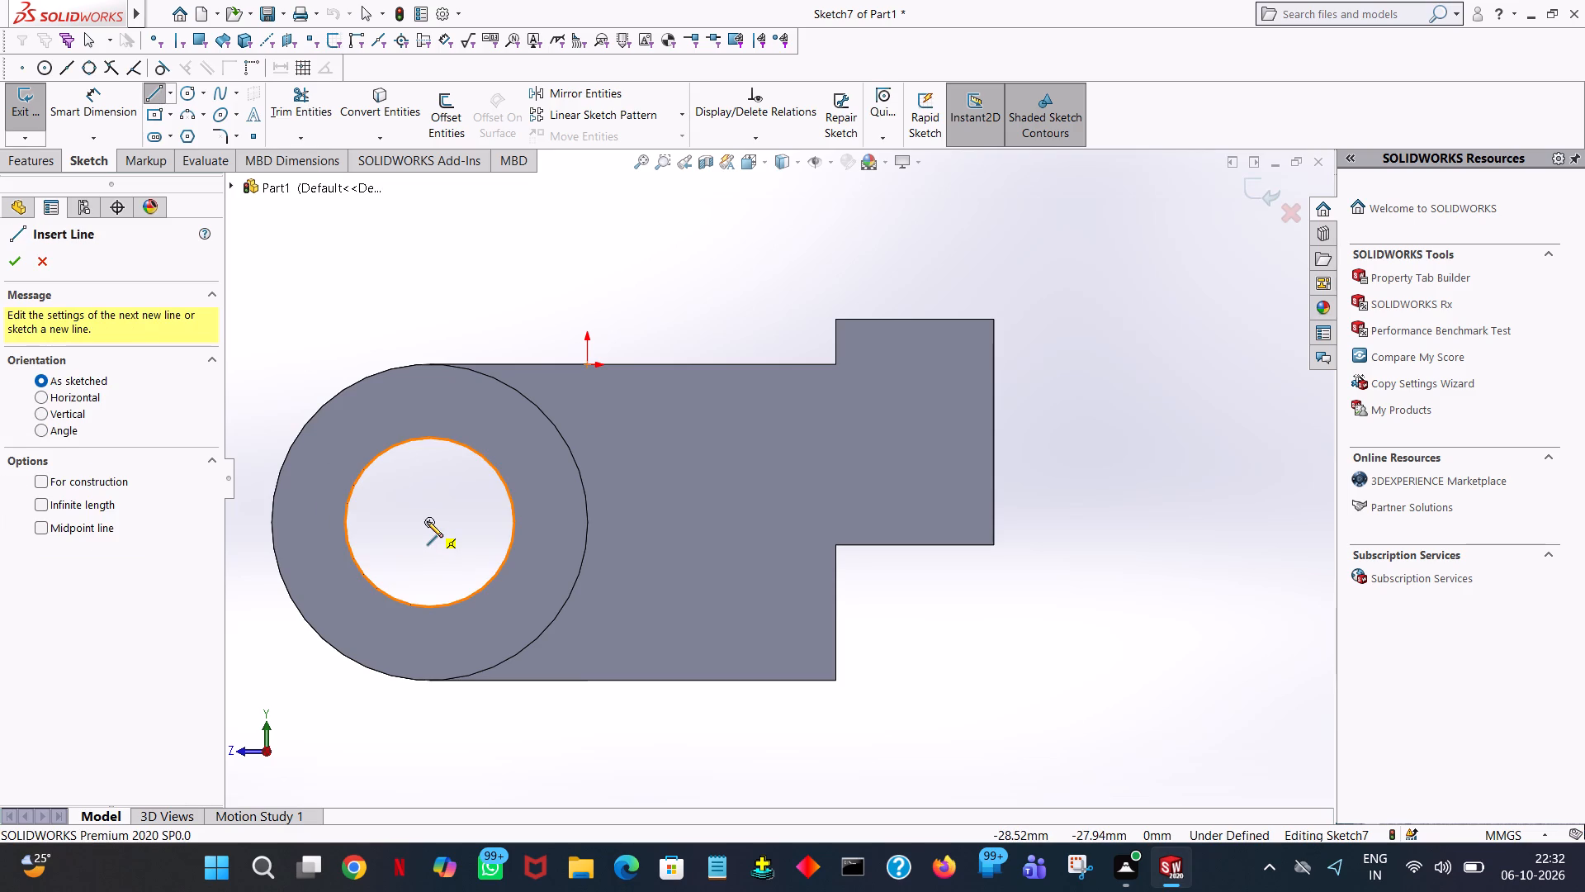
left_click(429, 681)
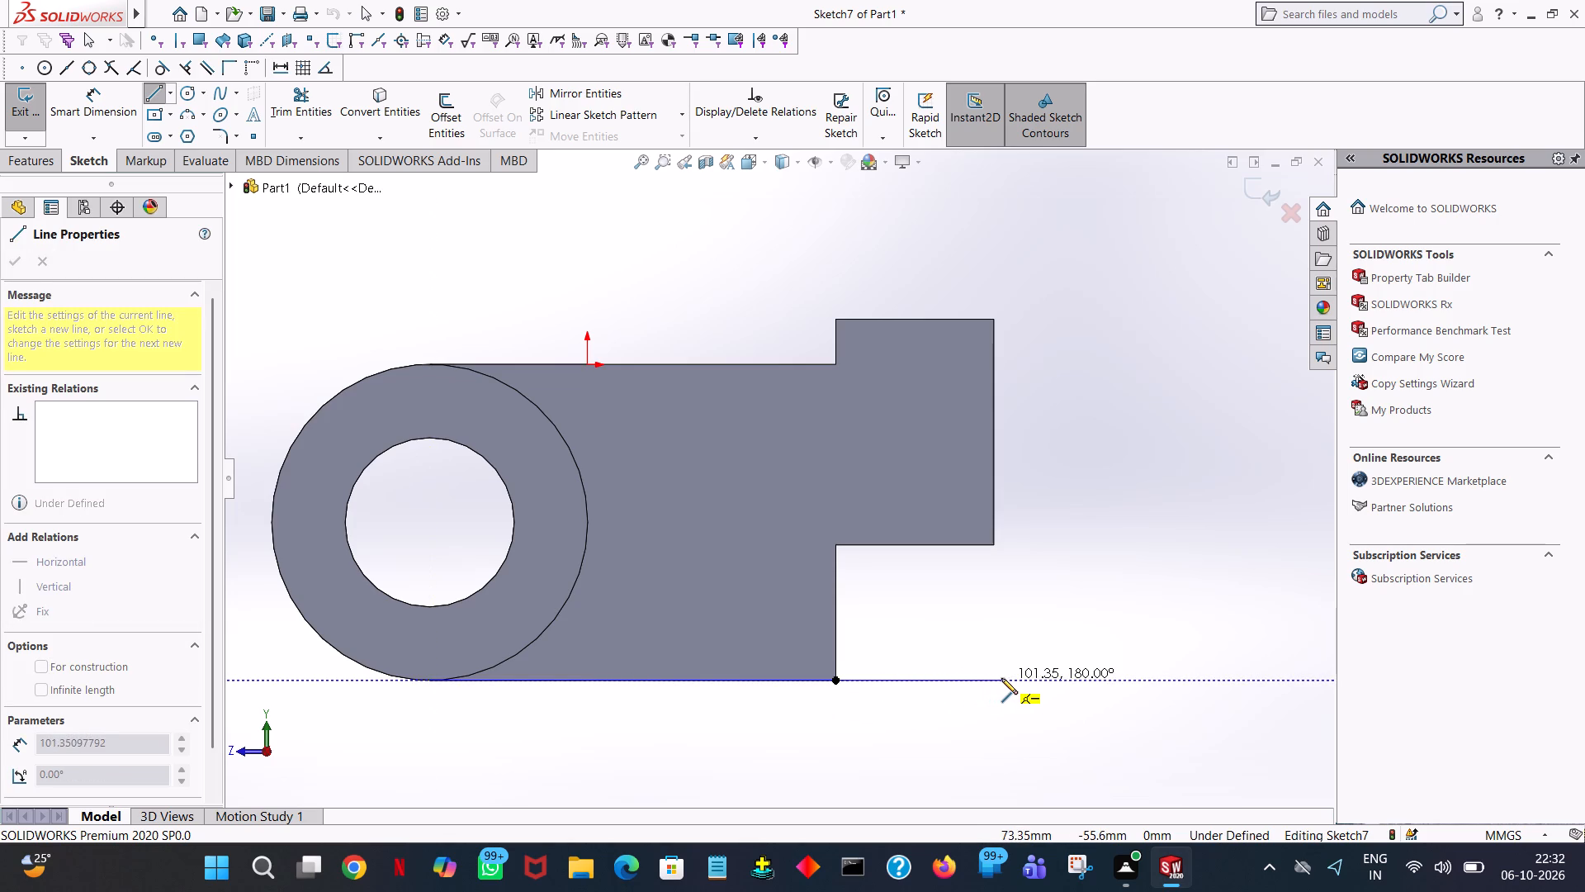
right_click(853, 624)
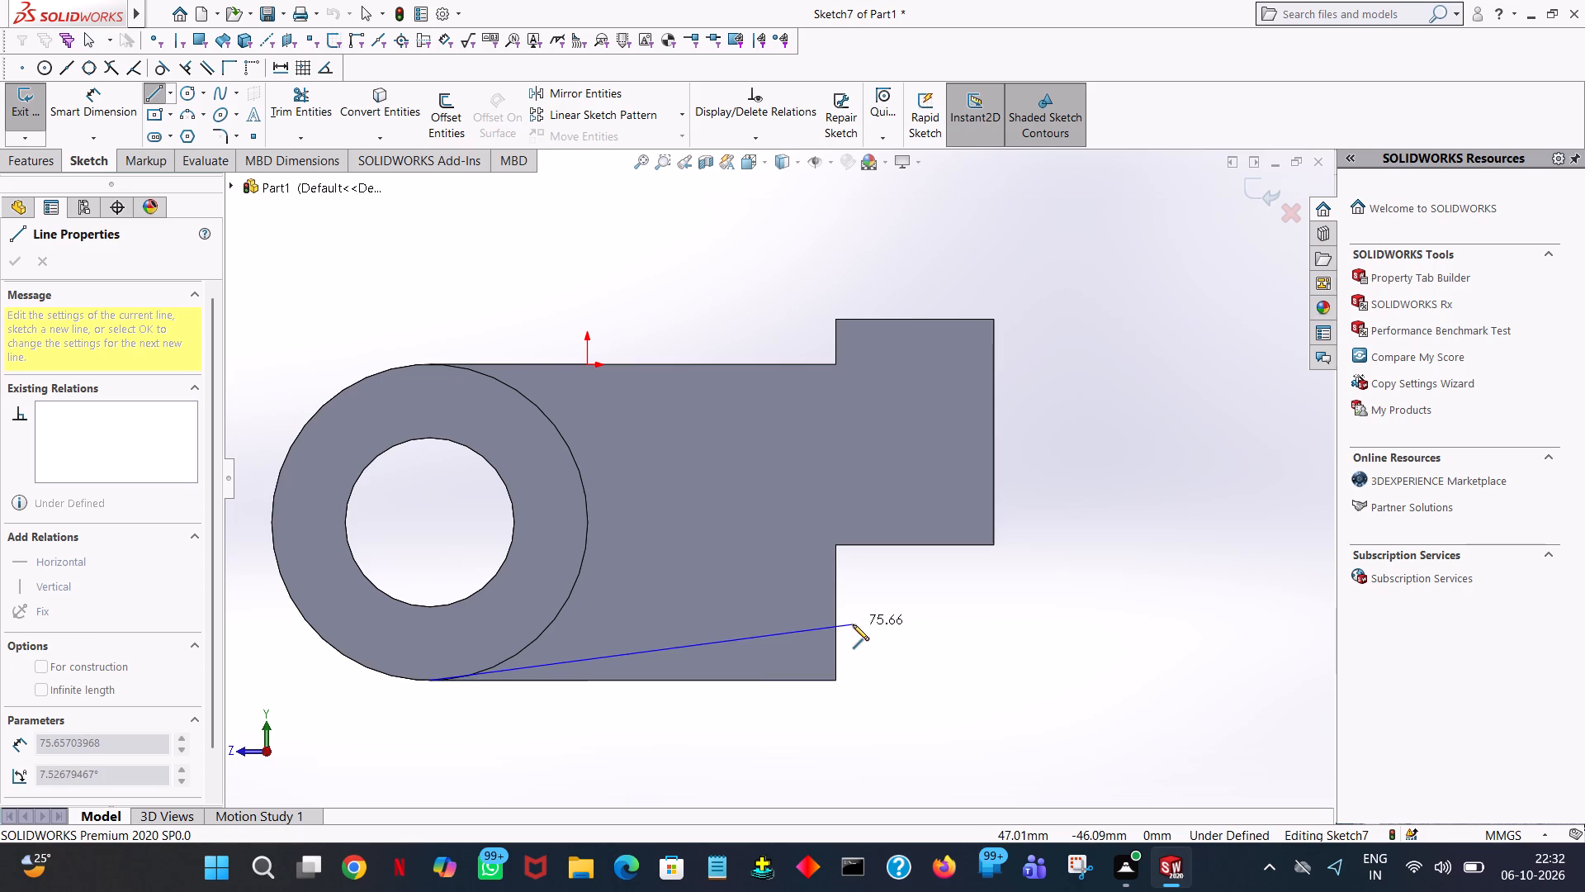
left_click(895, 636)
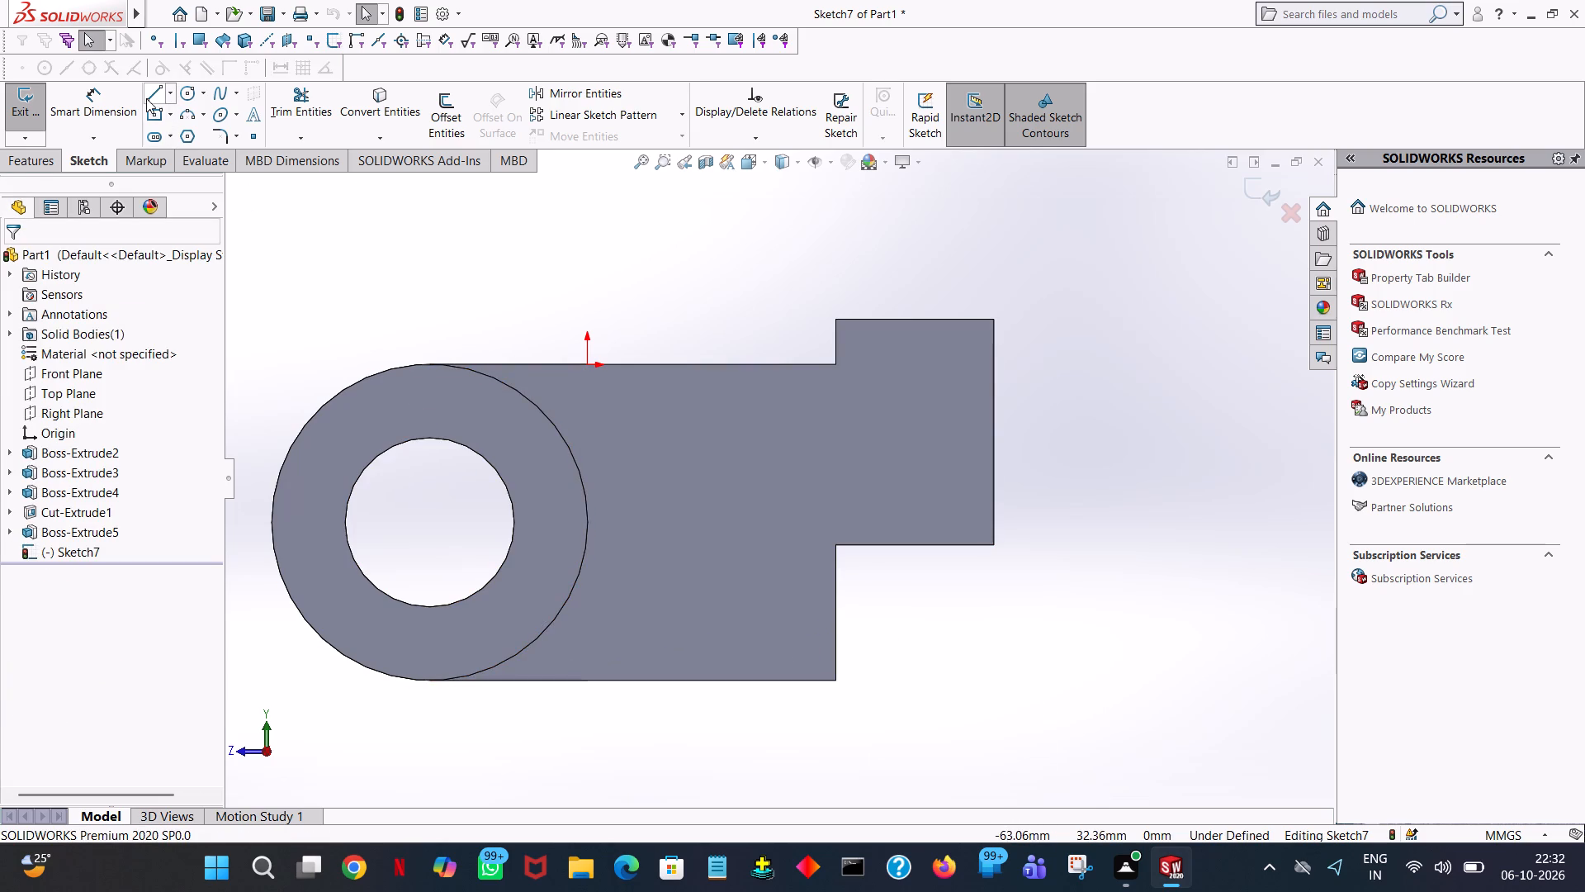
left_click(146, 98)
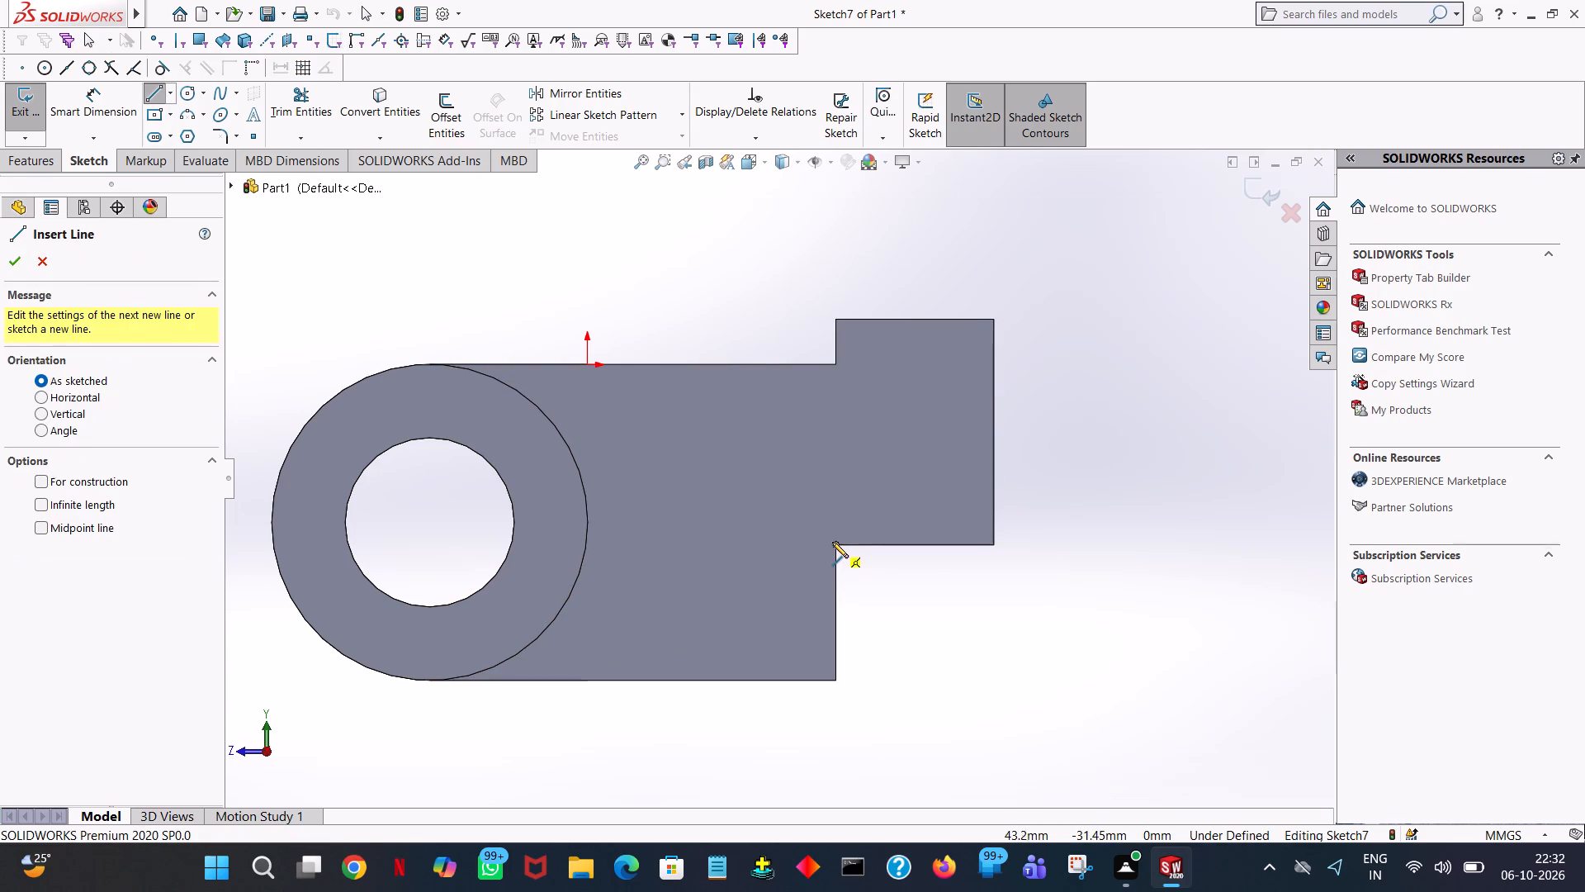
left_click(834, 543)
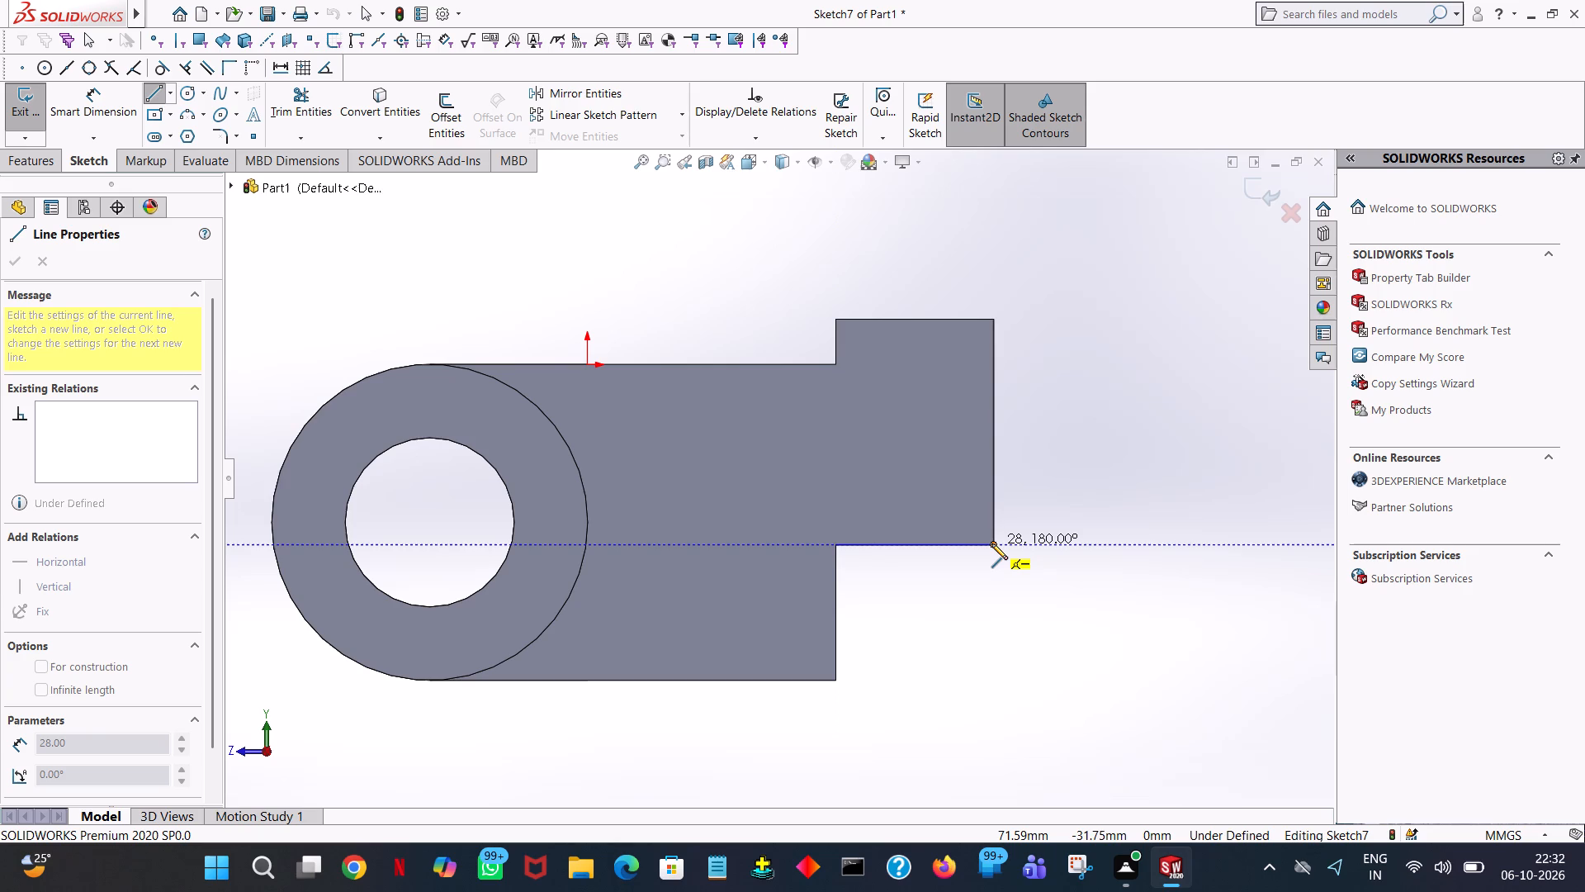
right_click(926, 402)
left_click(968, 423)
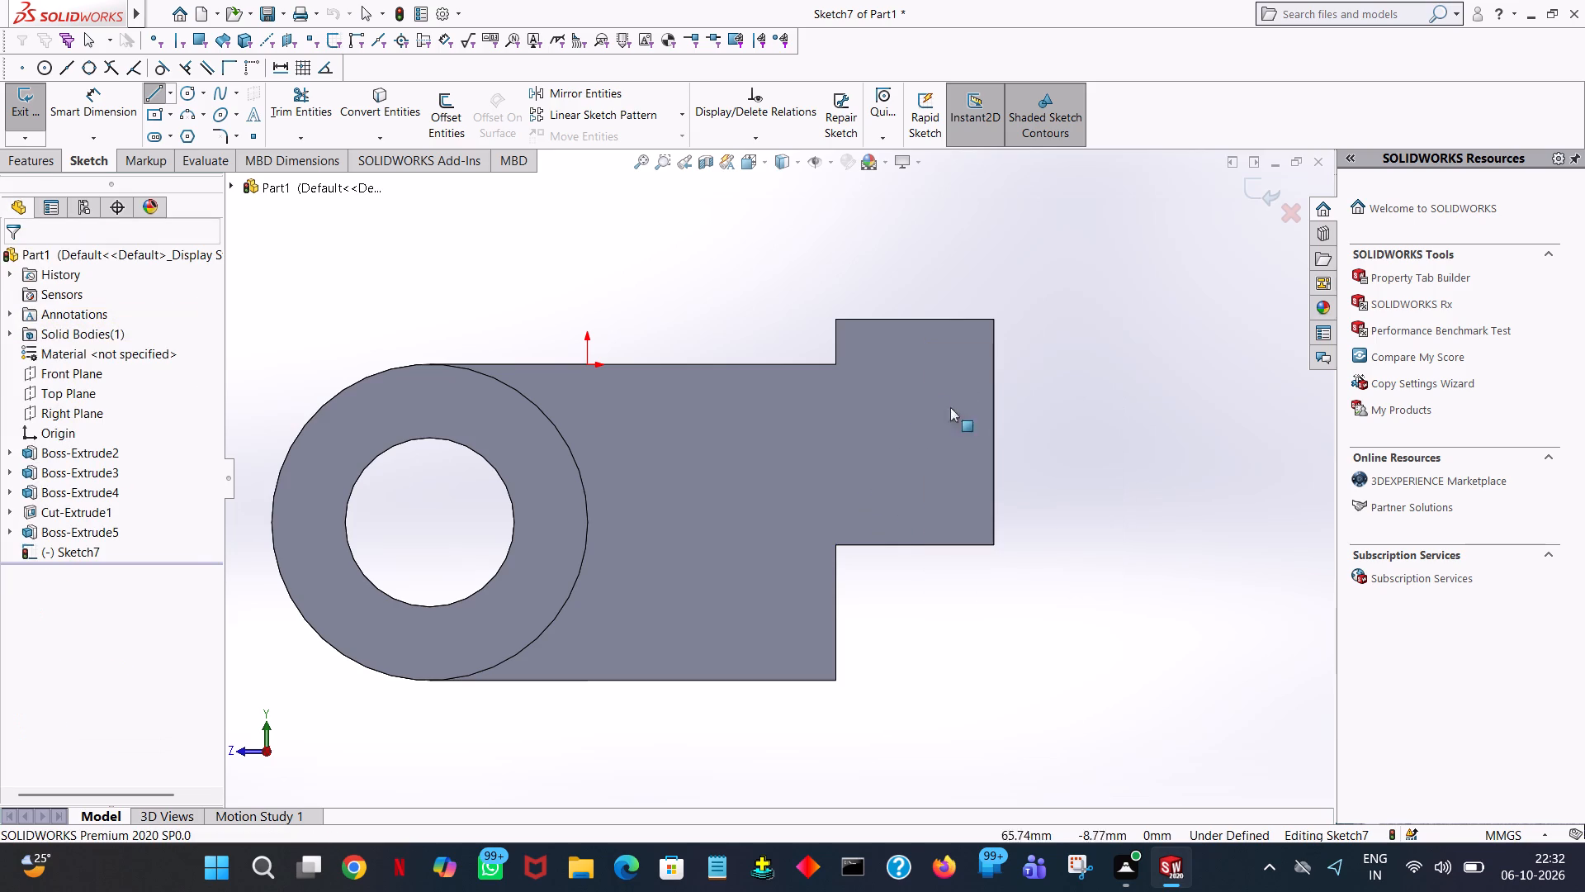
Edit Sketch6 of the end block Boss-Extrude5, set the rectangle's horizontal length to 56 mm, and exit the sketch.
left_click(87, 531)
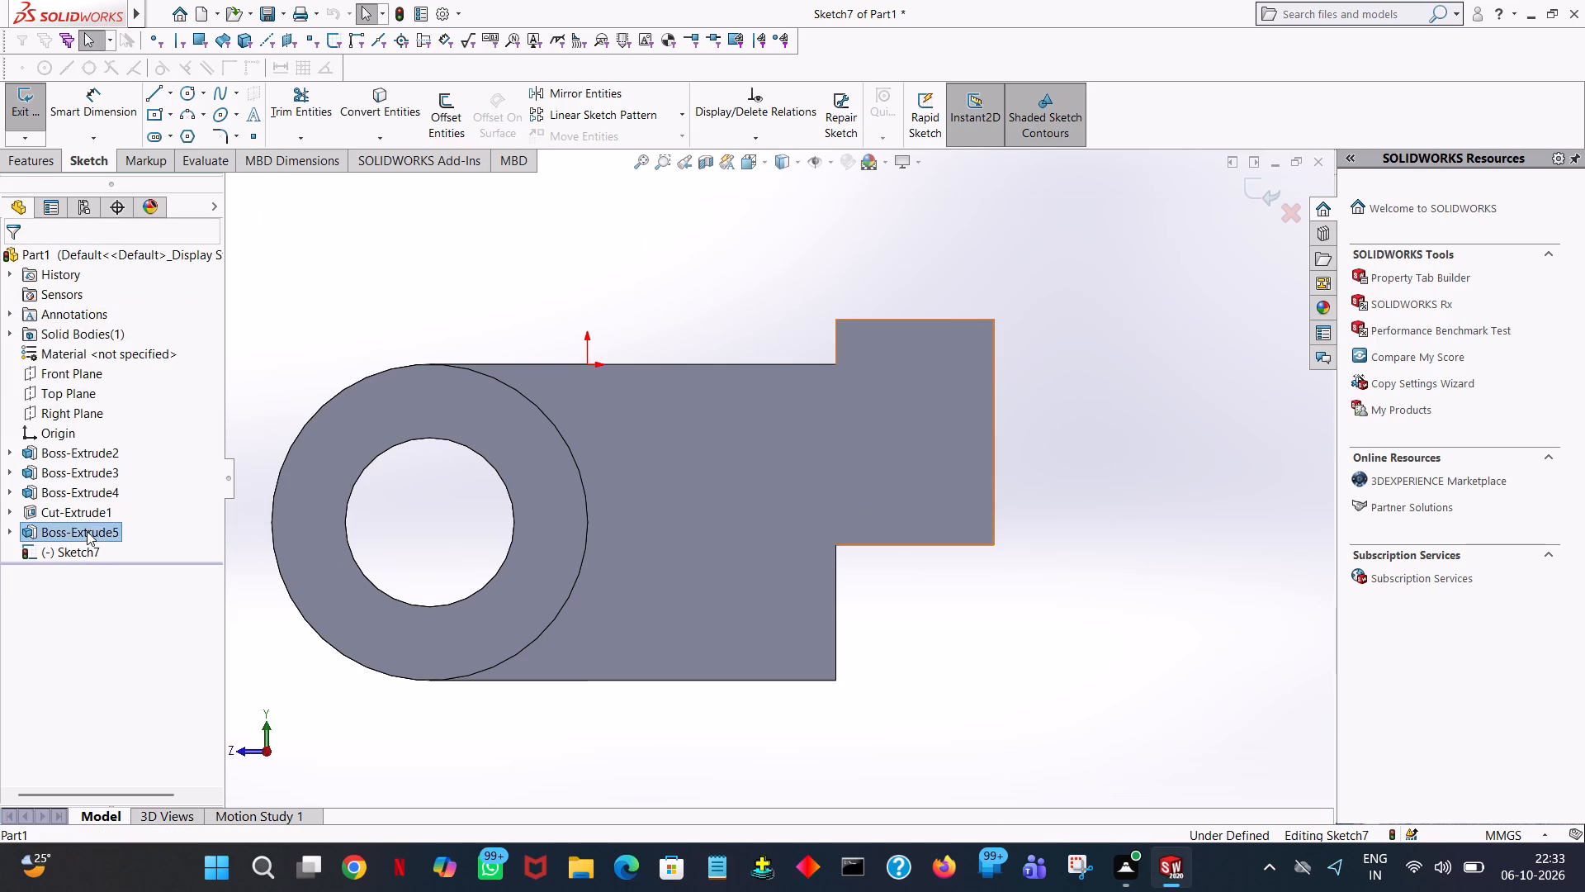
left_click(91, 528)
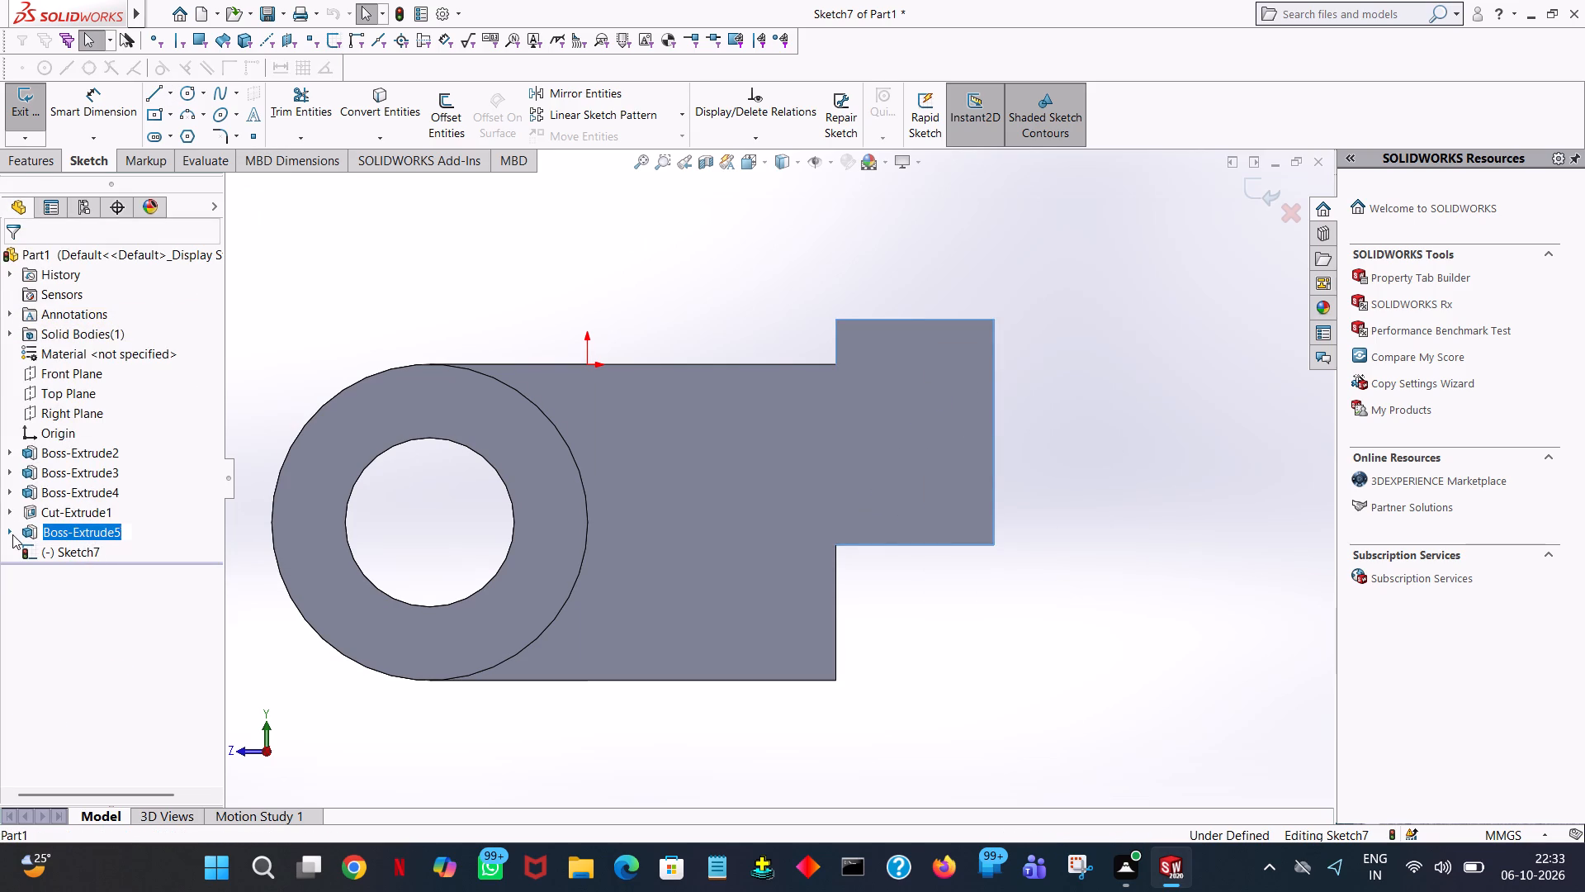
left_click(11, 534)
left_click(44, 550)
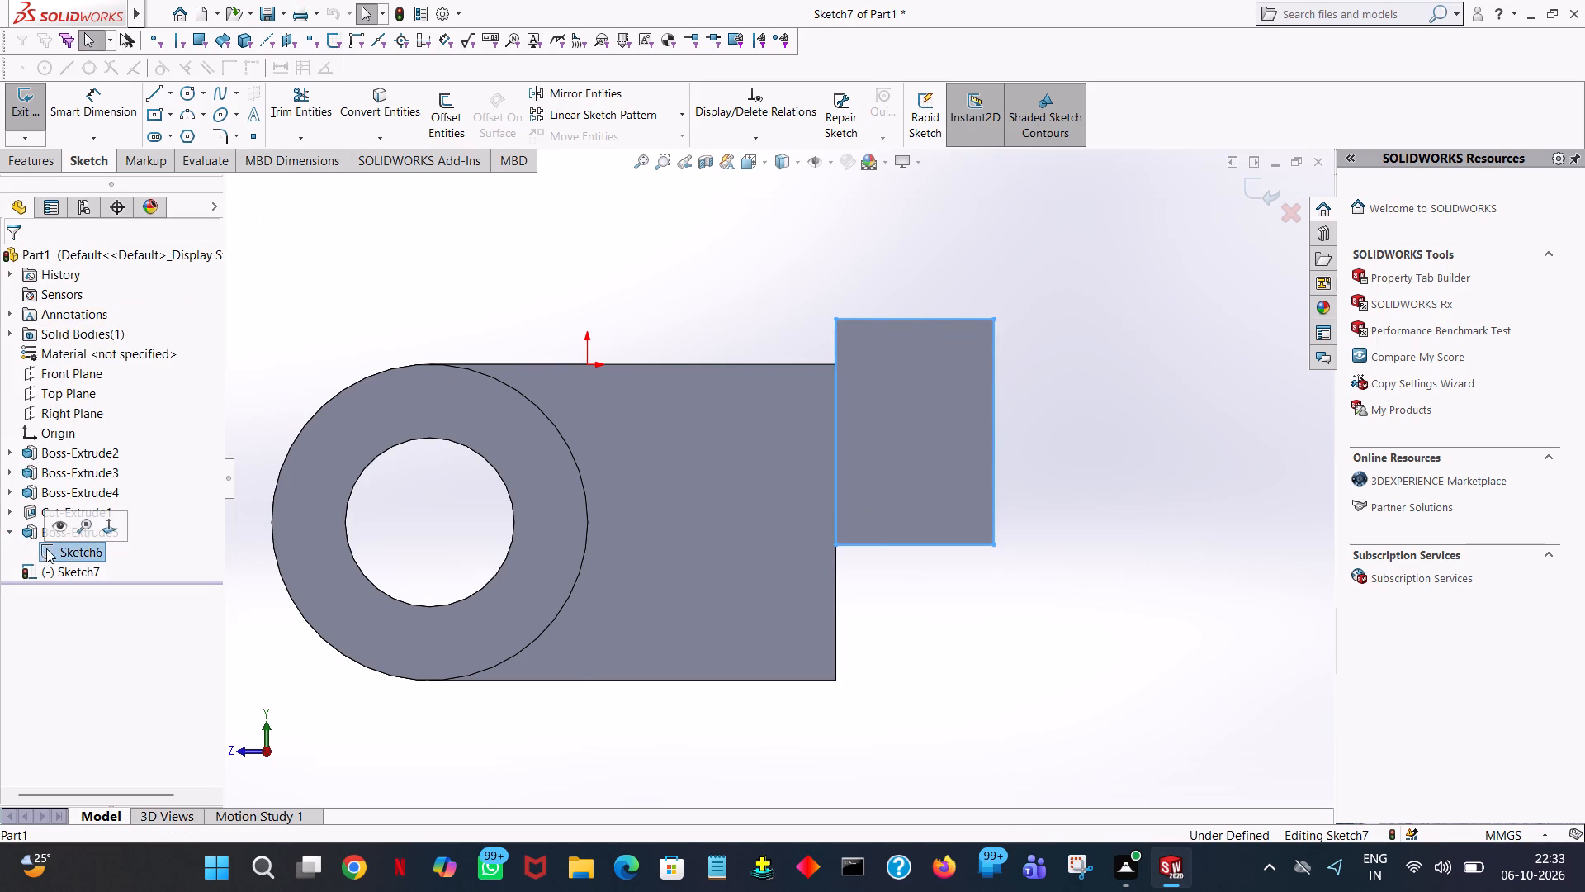
left_click(66, 547)
double_click(66, 547)
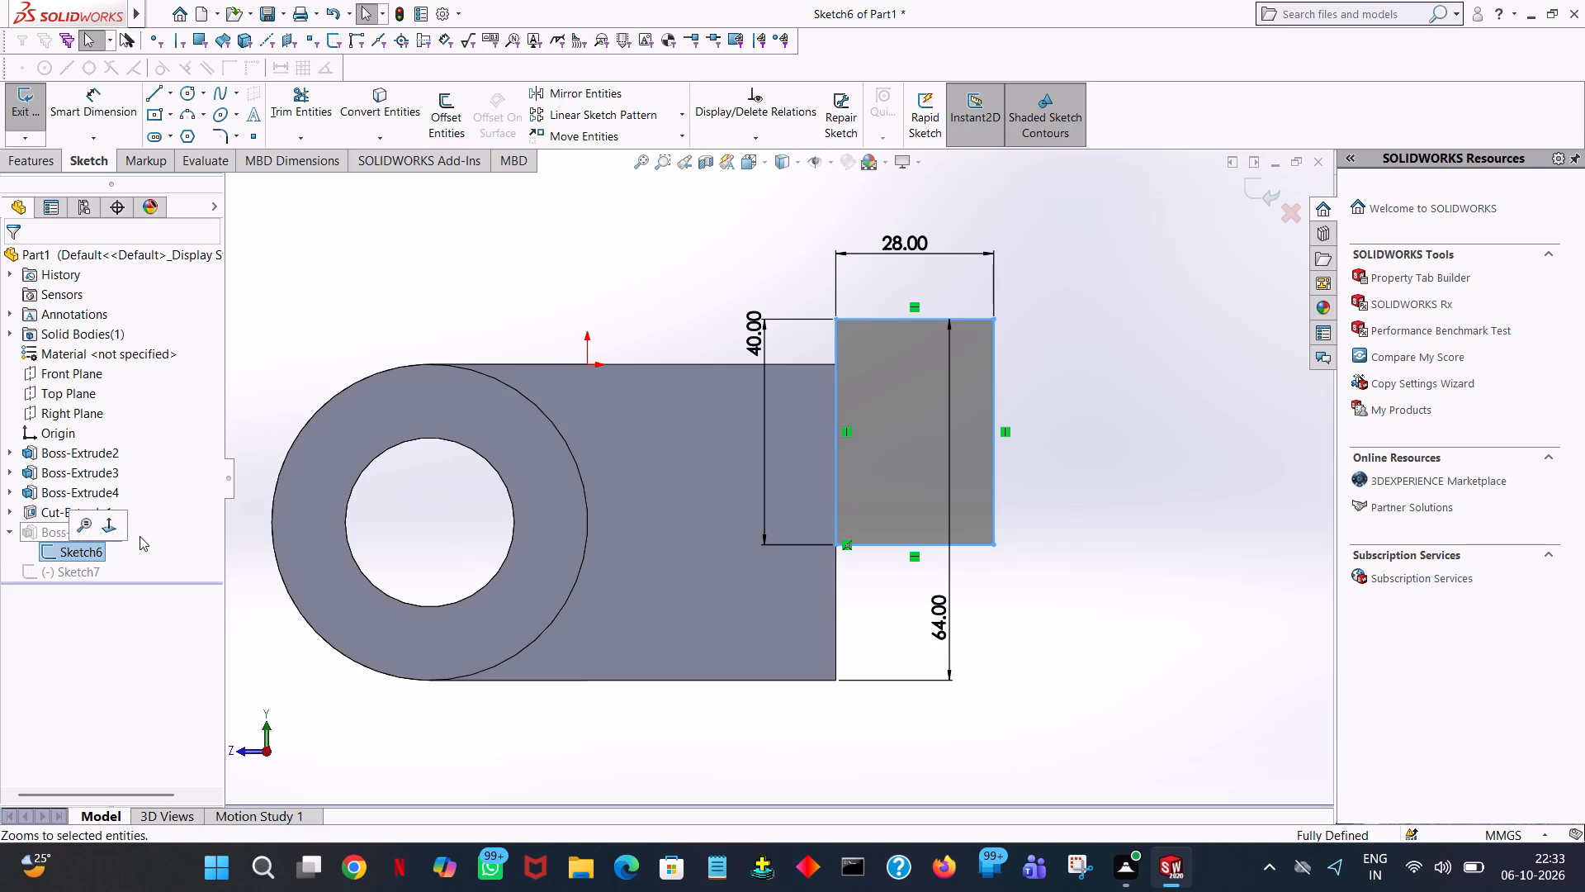
left_click(296, 105)
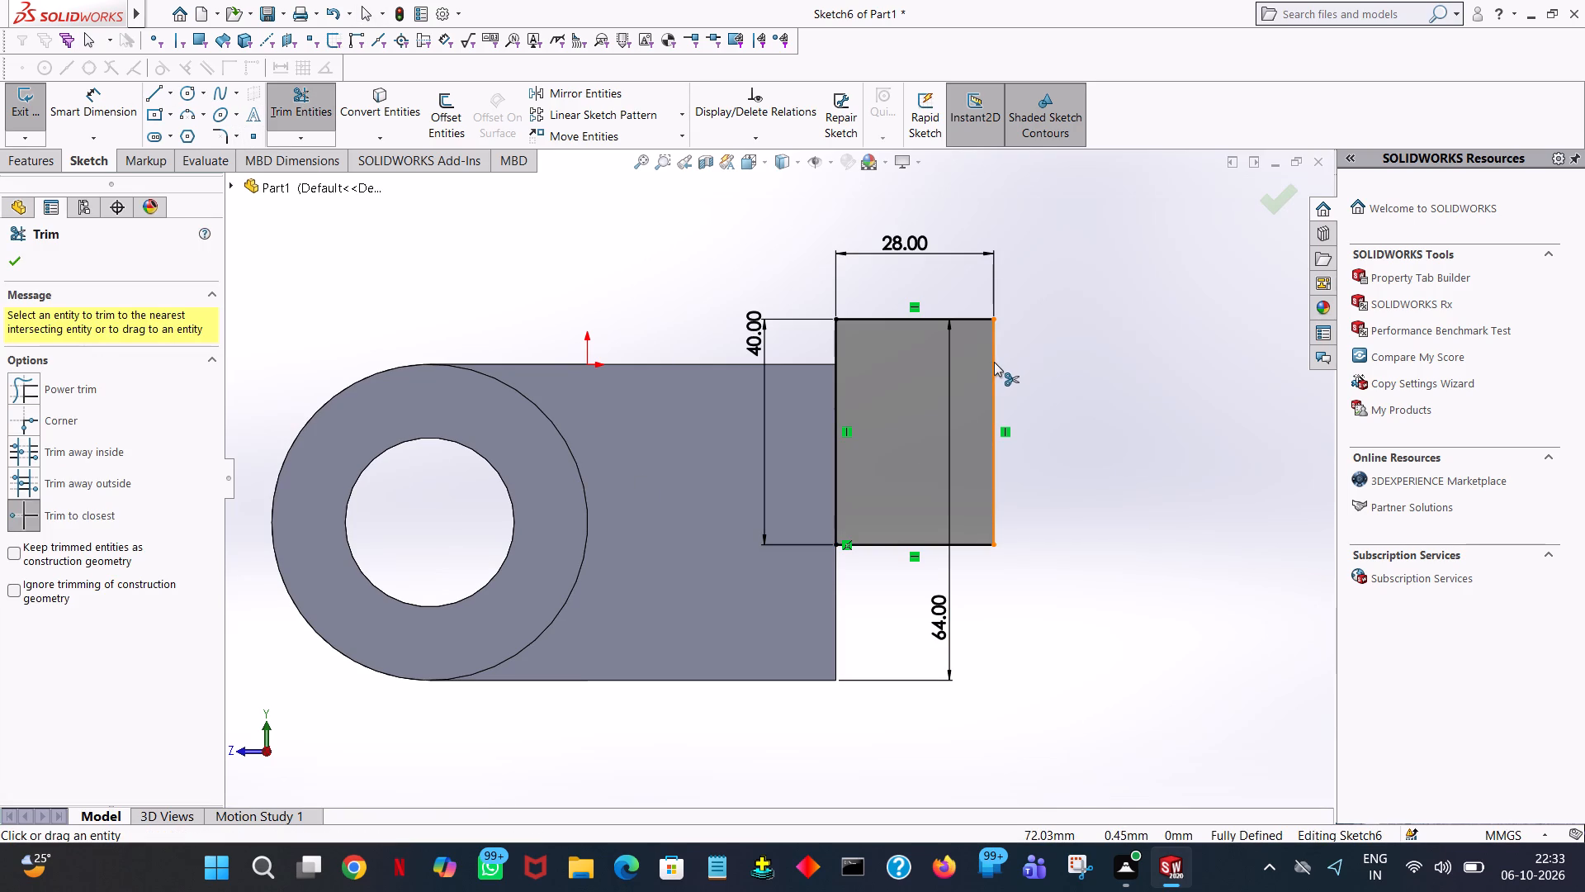
left_click(10, 262)
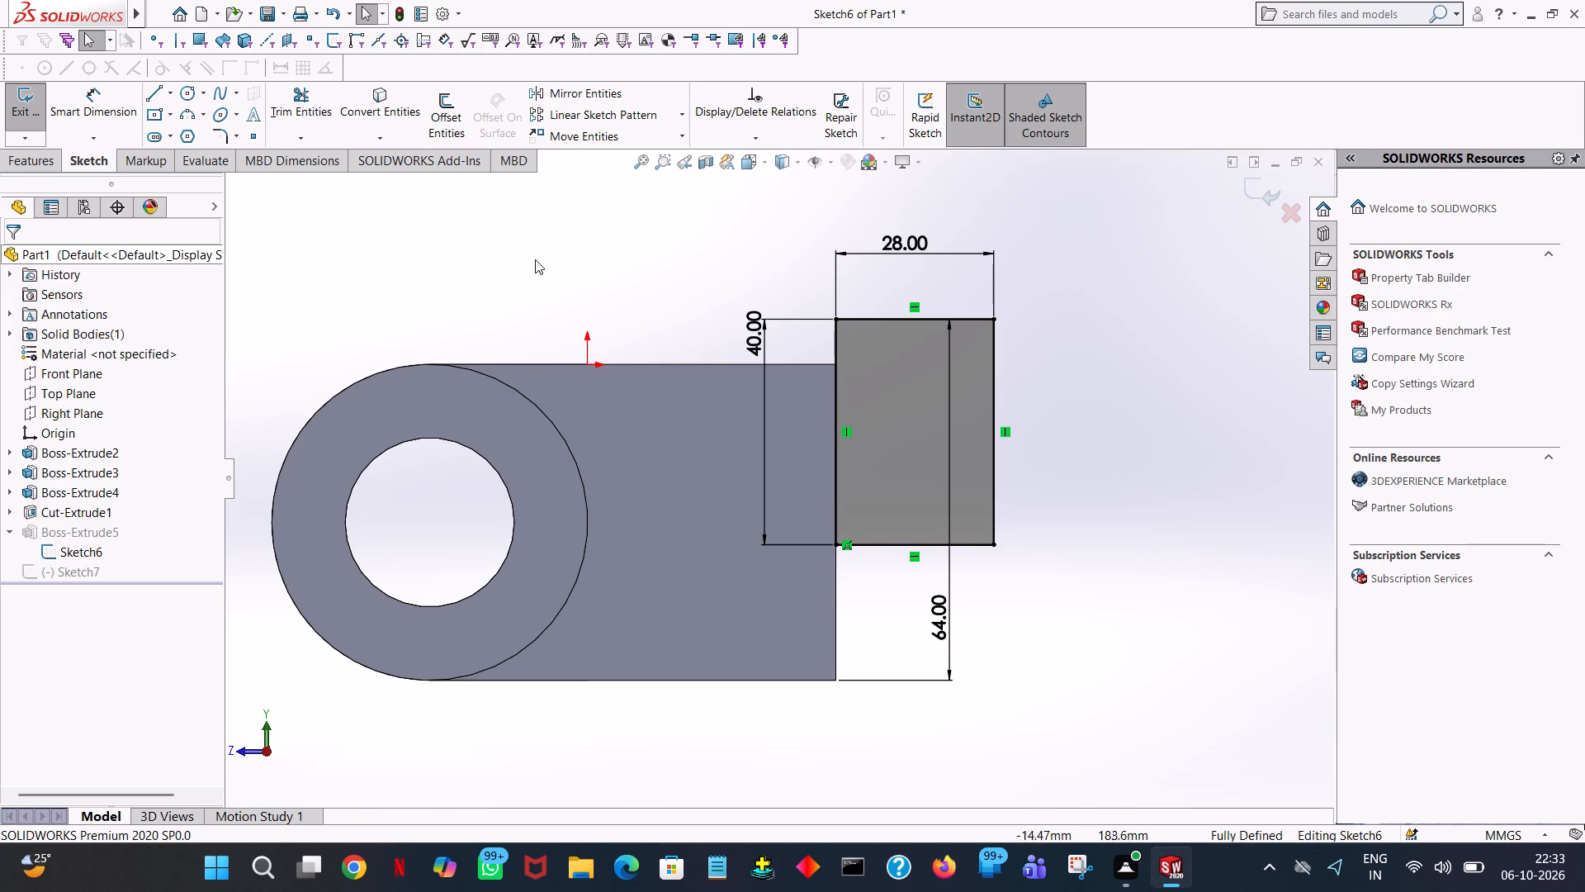
left_click(904, 243)
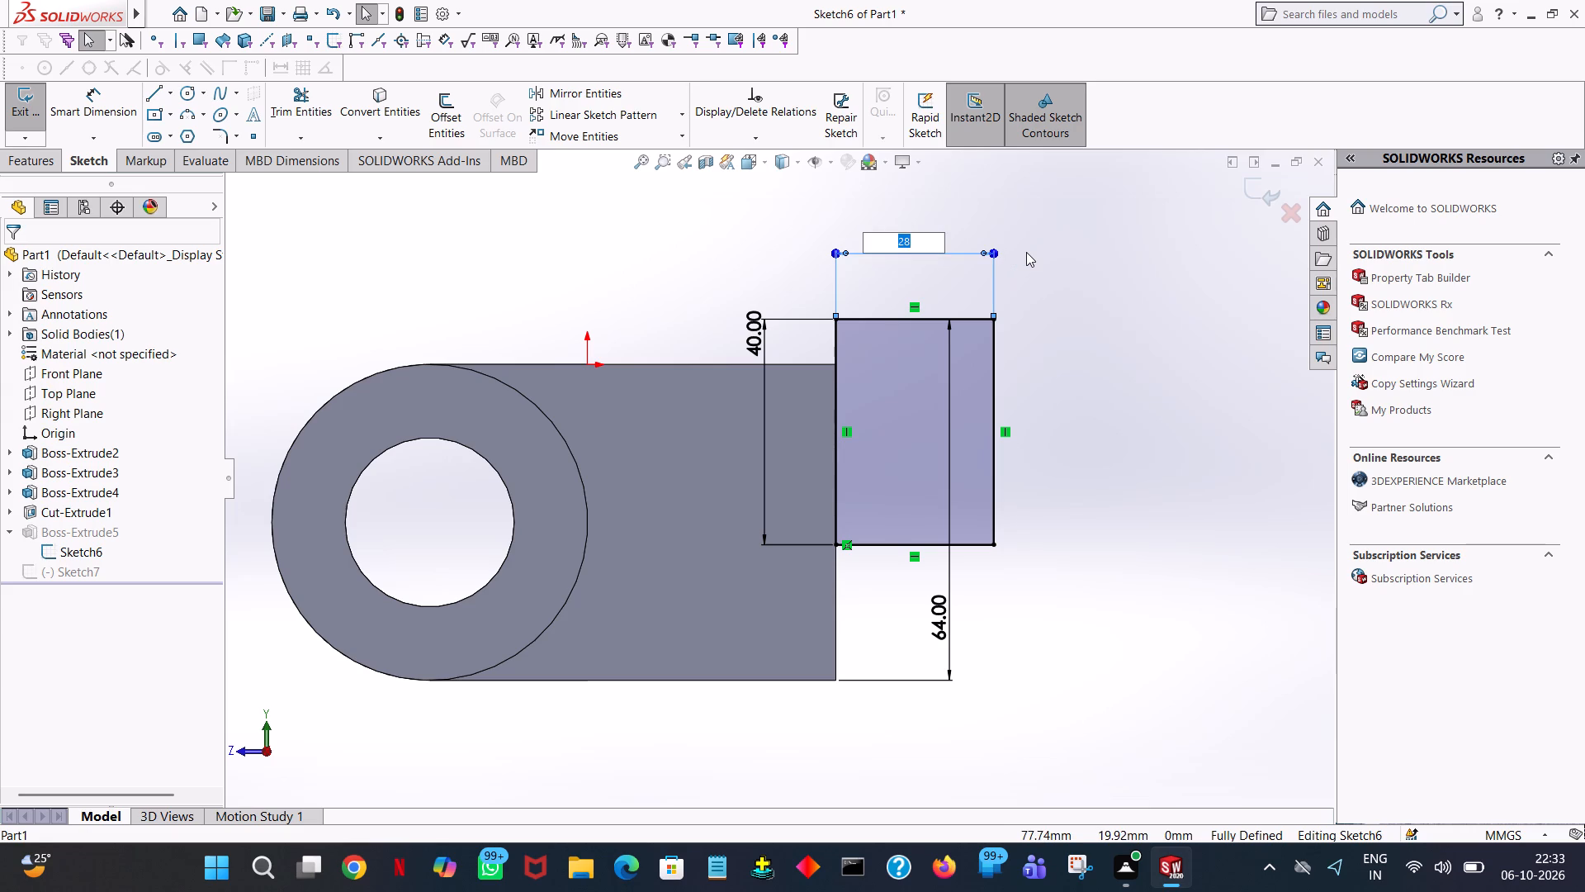
type("56")
key("Return")
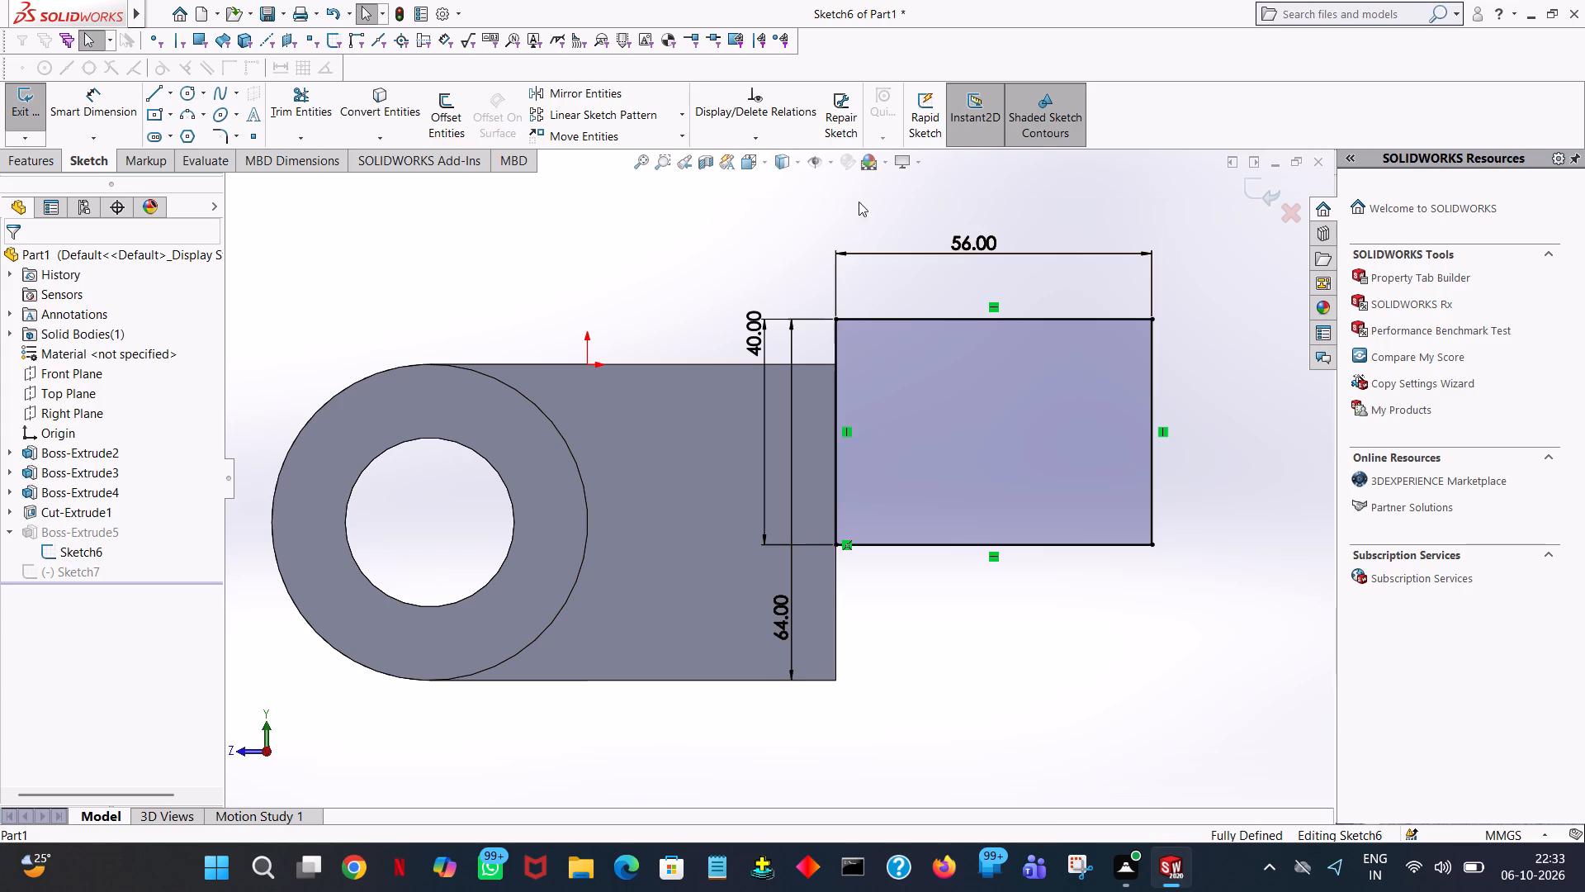
left_click(706, 240)
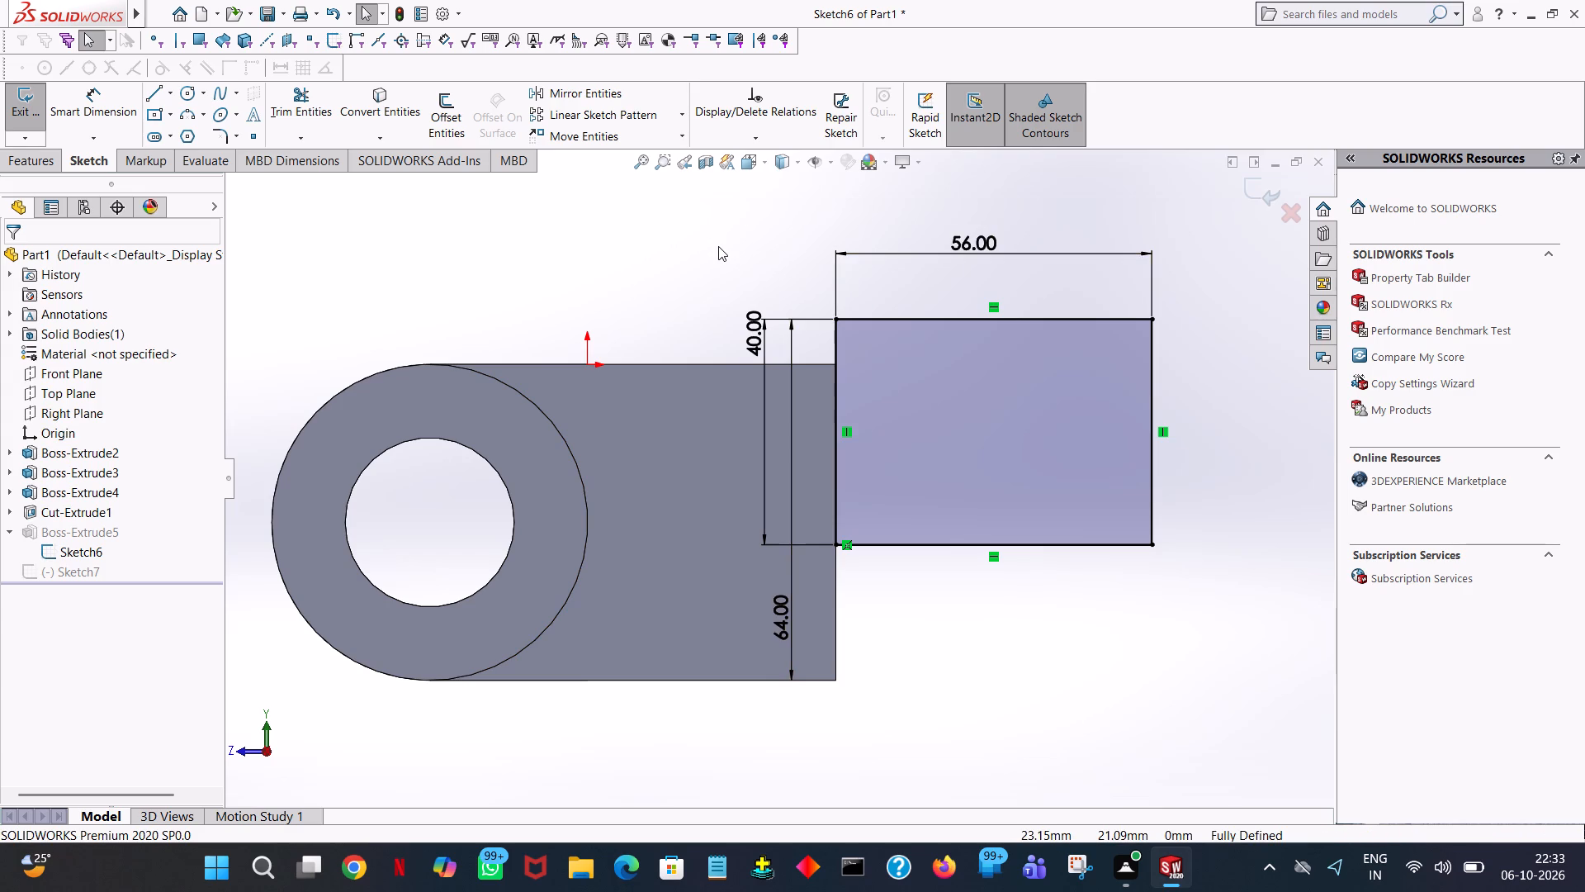
left_click(1152, 476)
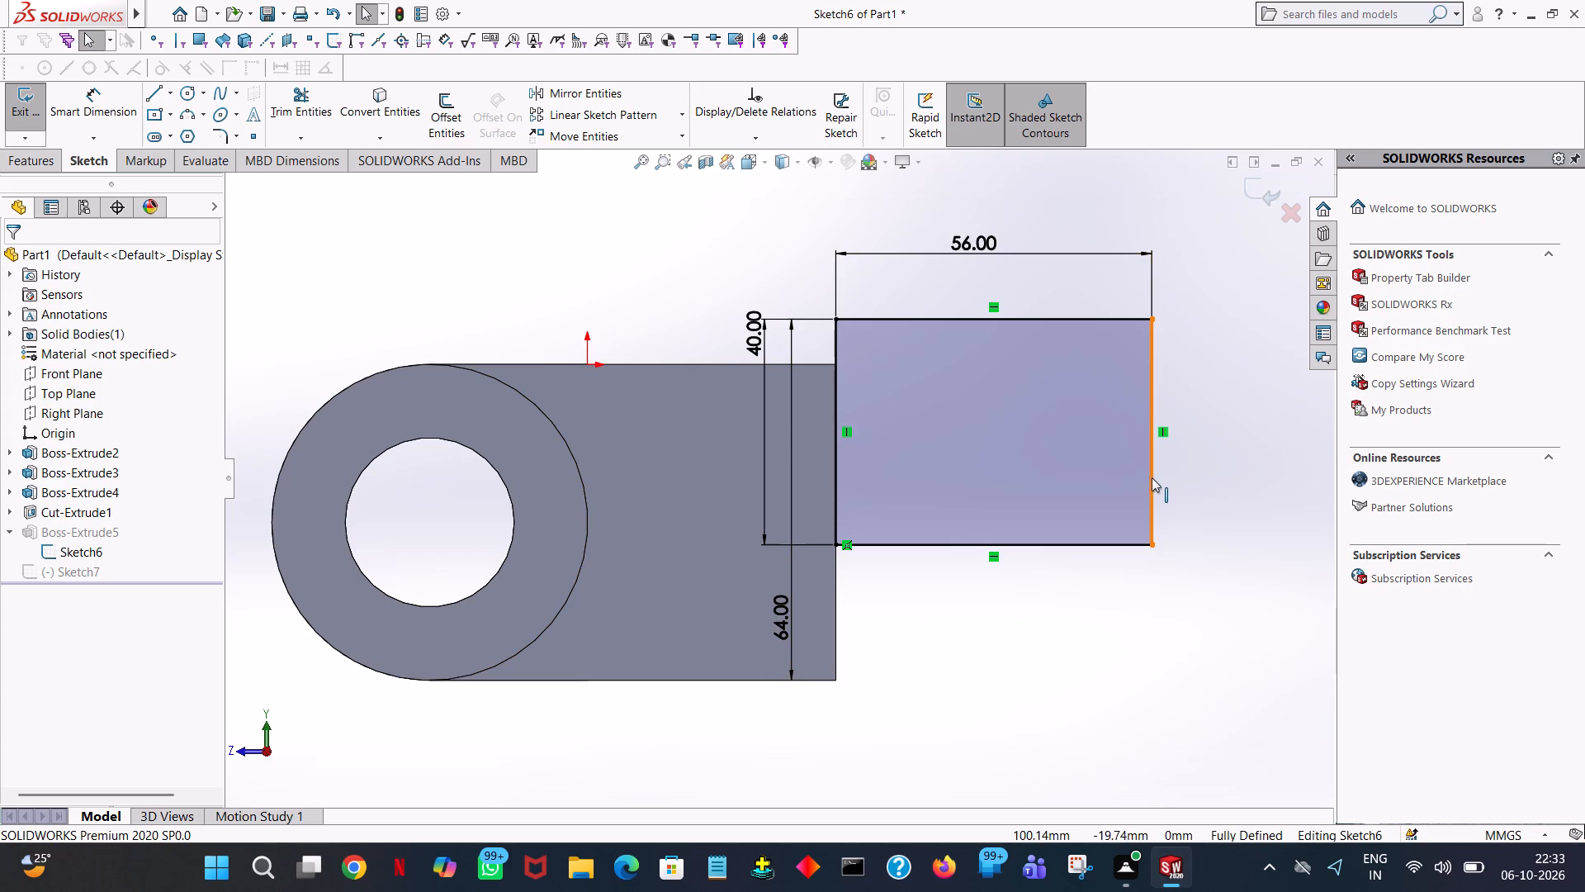
left_click(677, 270)
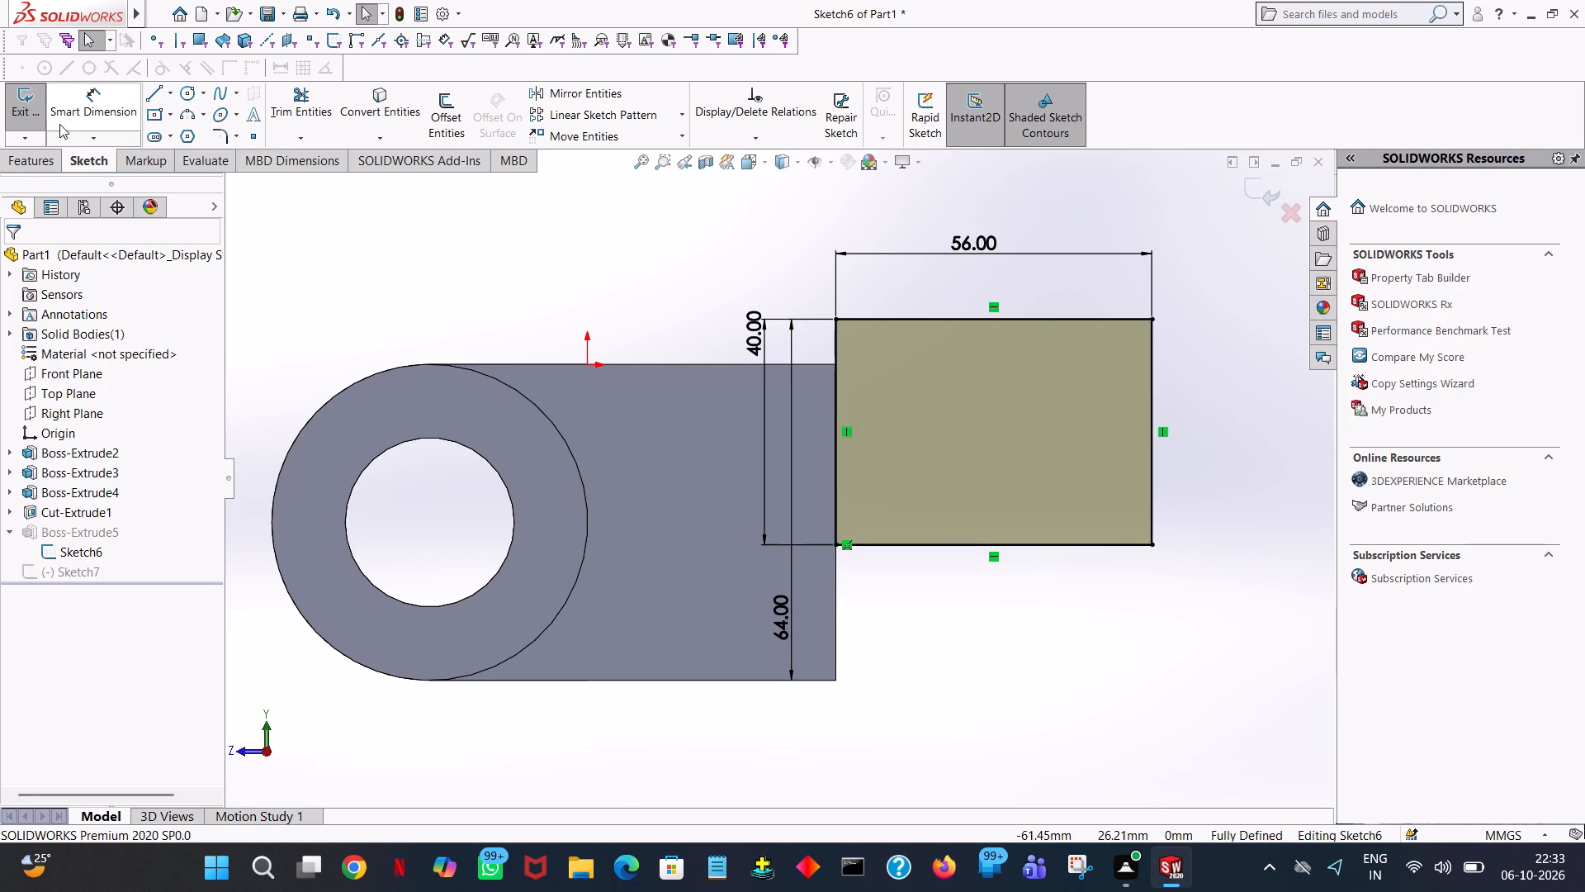
left_click(27, 107)
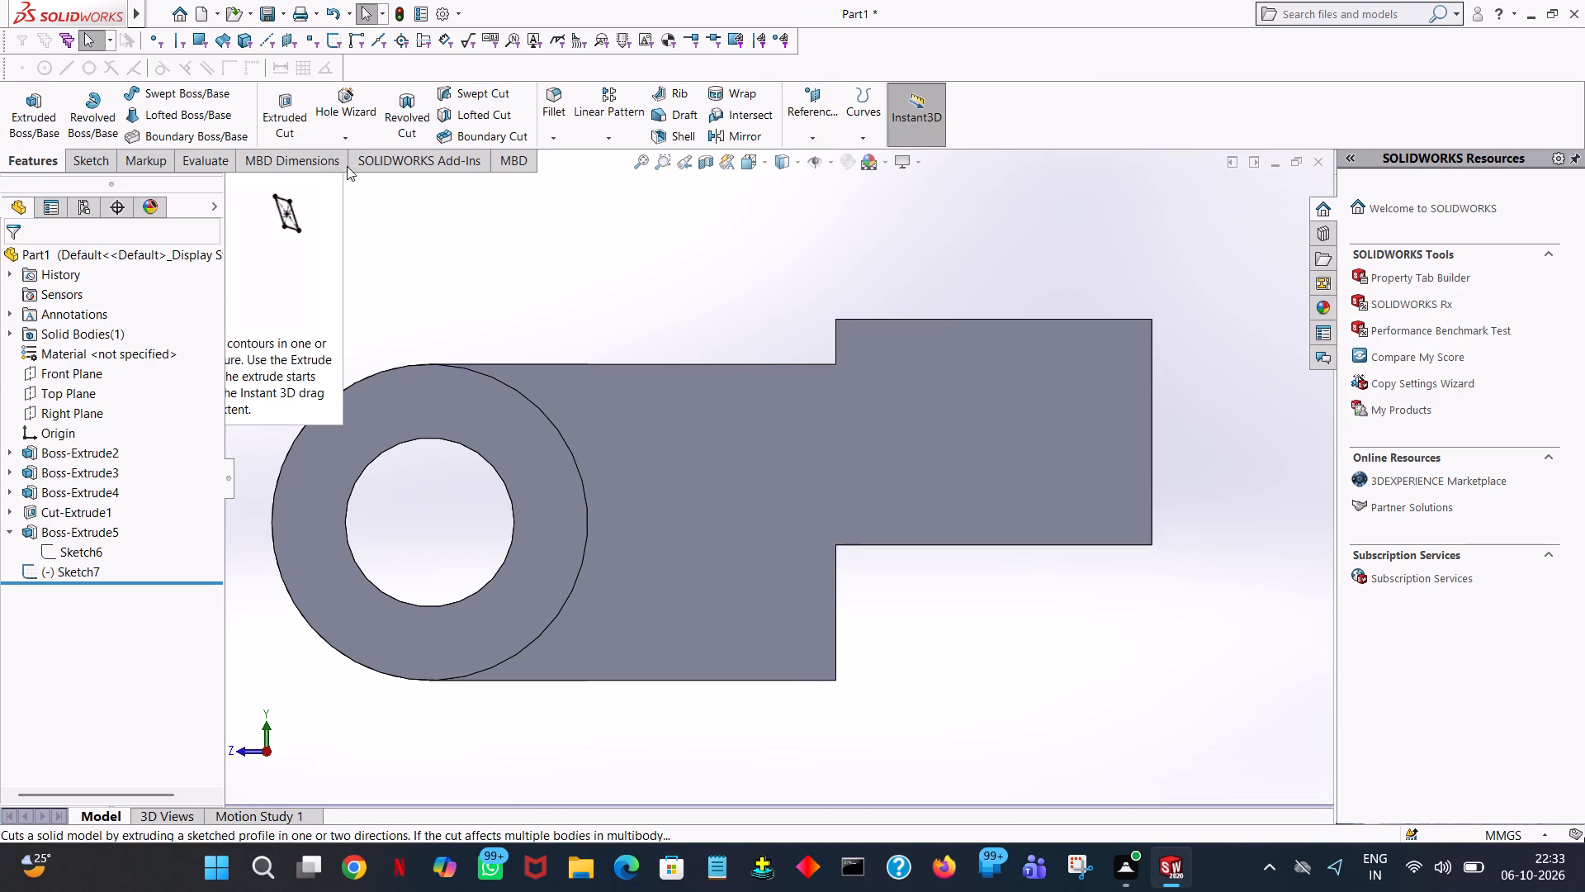
left_click(482, 186)
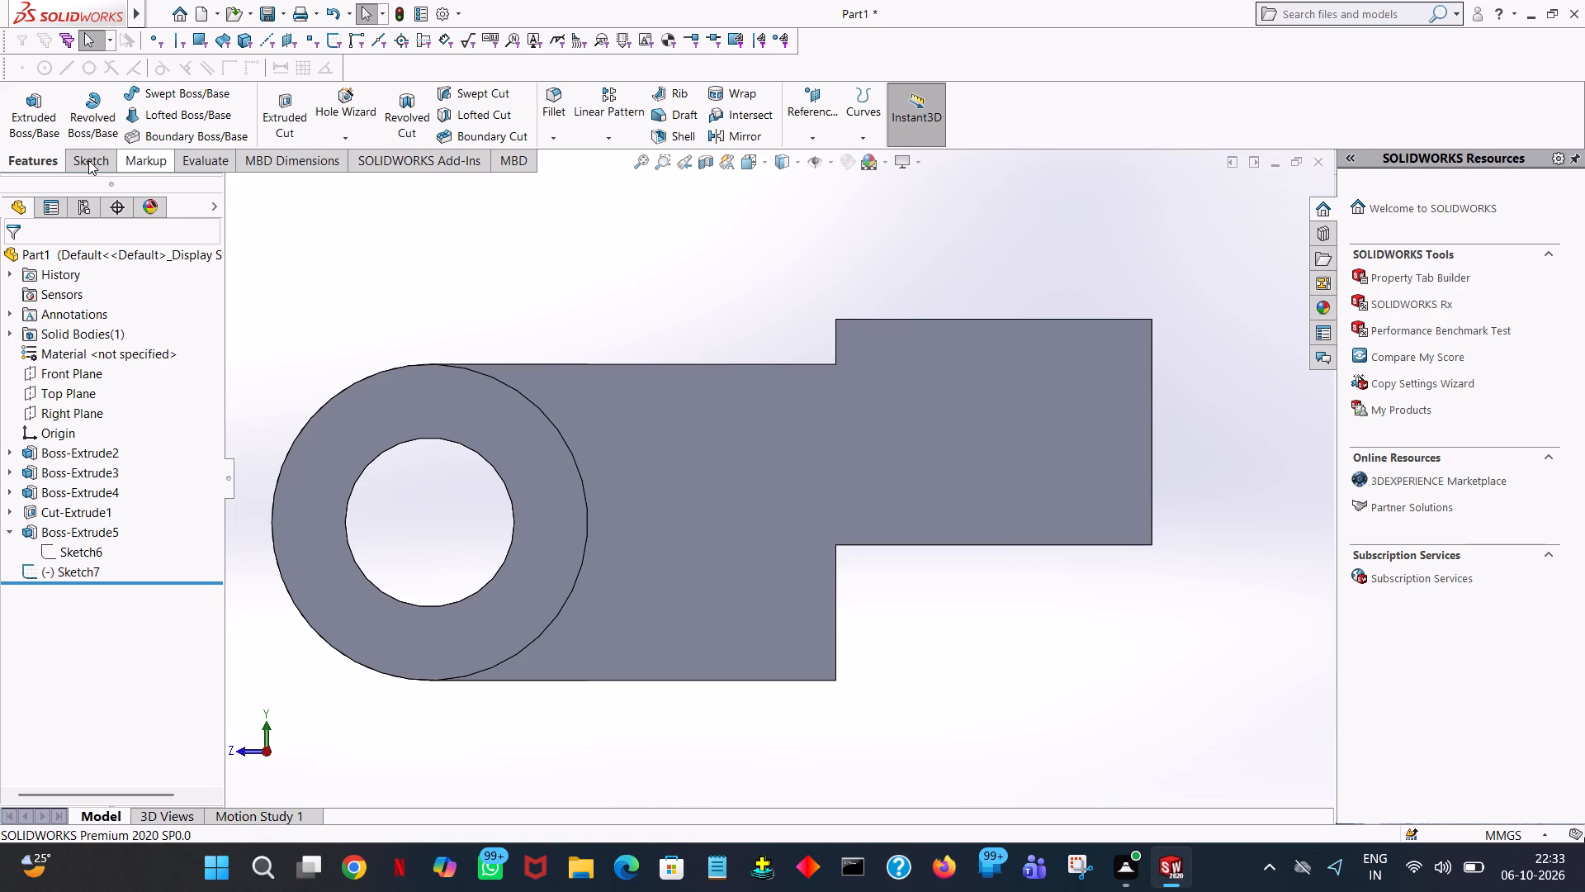
Start a boss-extrude sketch on the body's side face with a 28 mm line inward along the end block's lower edge and a 24 mm line straight down.
left_click(36, 126)
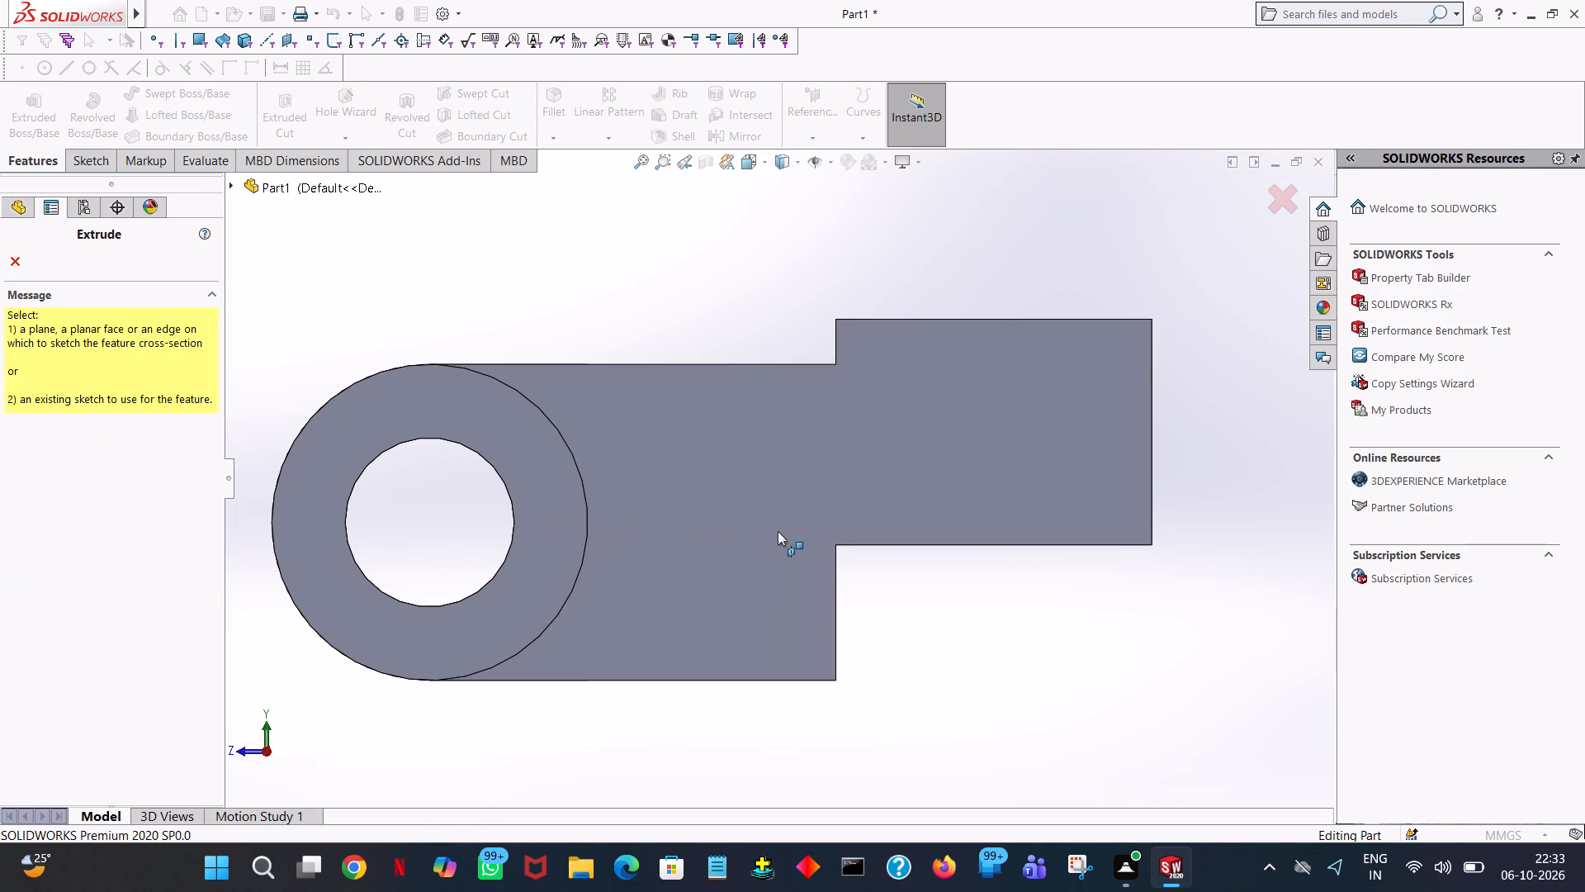
left_click(779, 531)
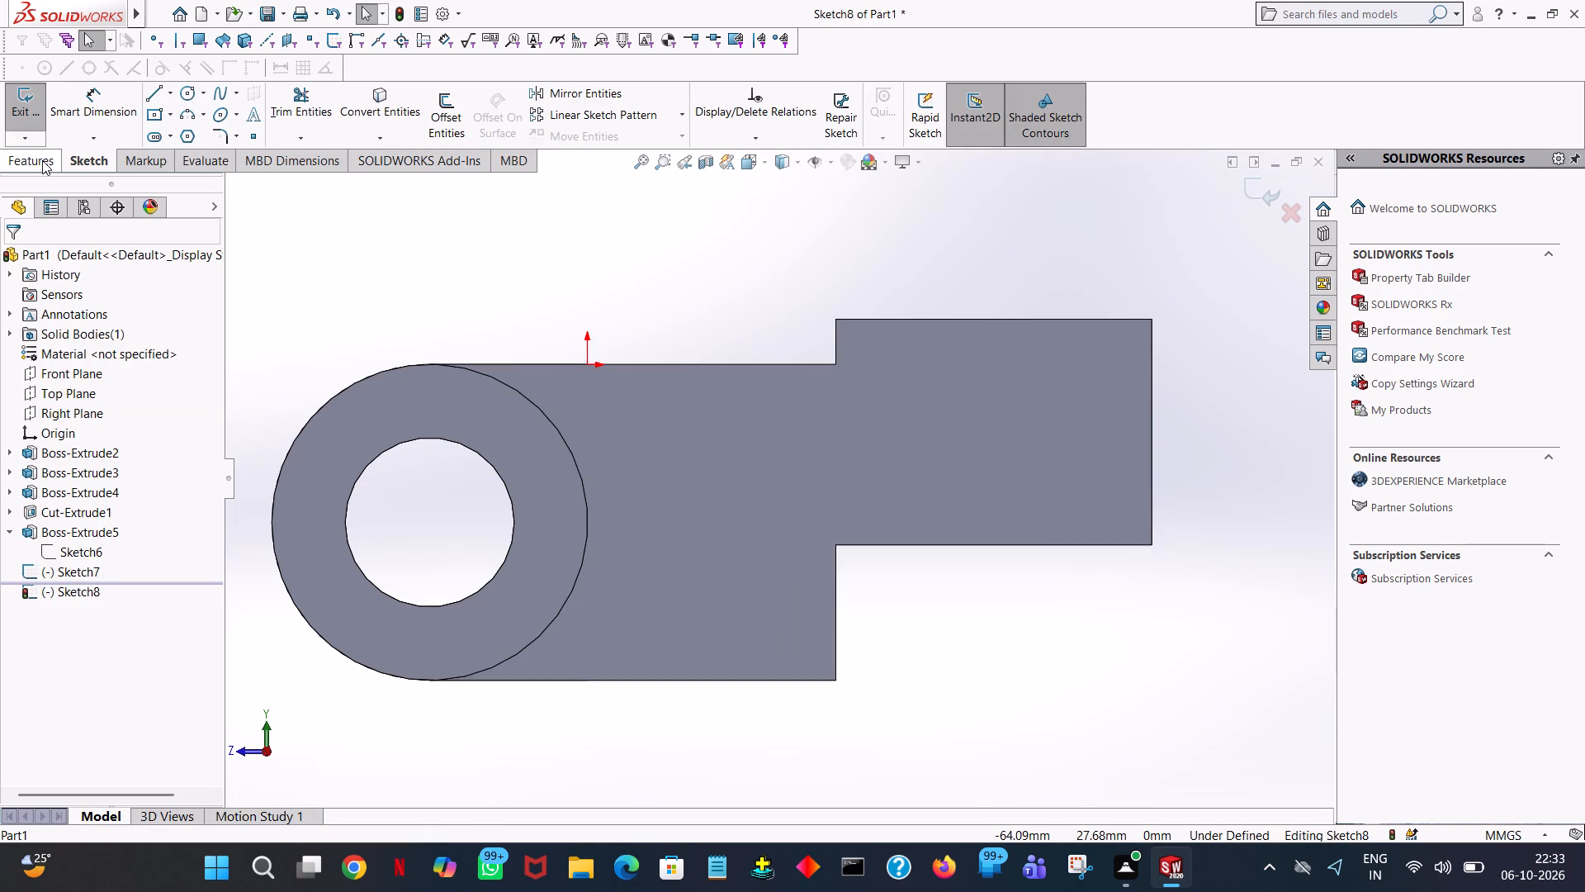
left_click(149, 96)
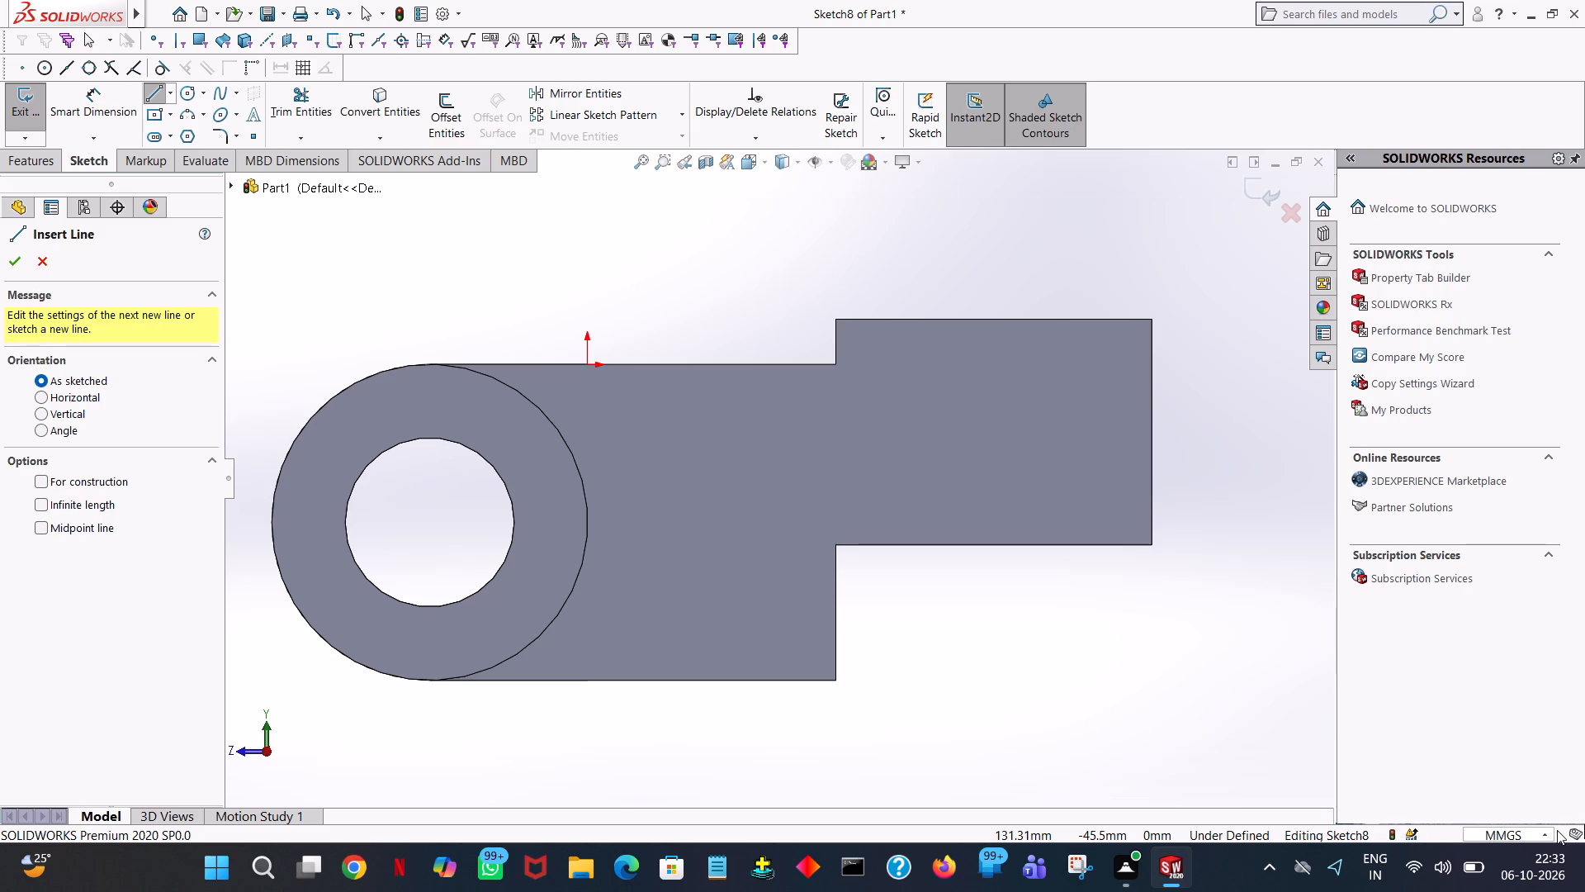
left_click(1148, 543)
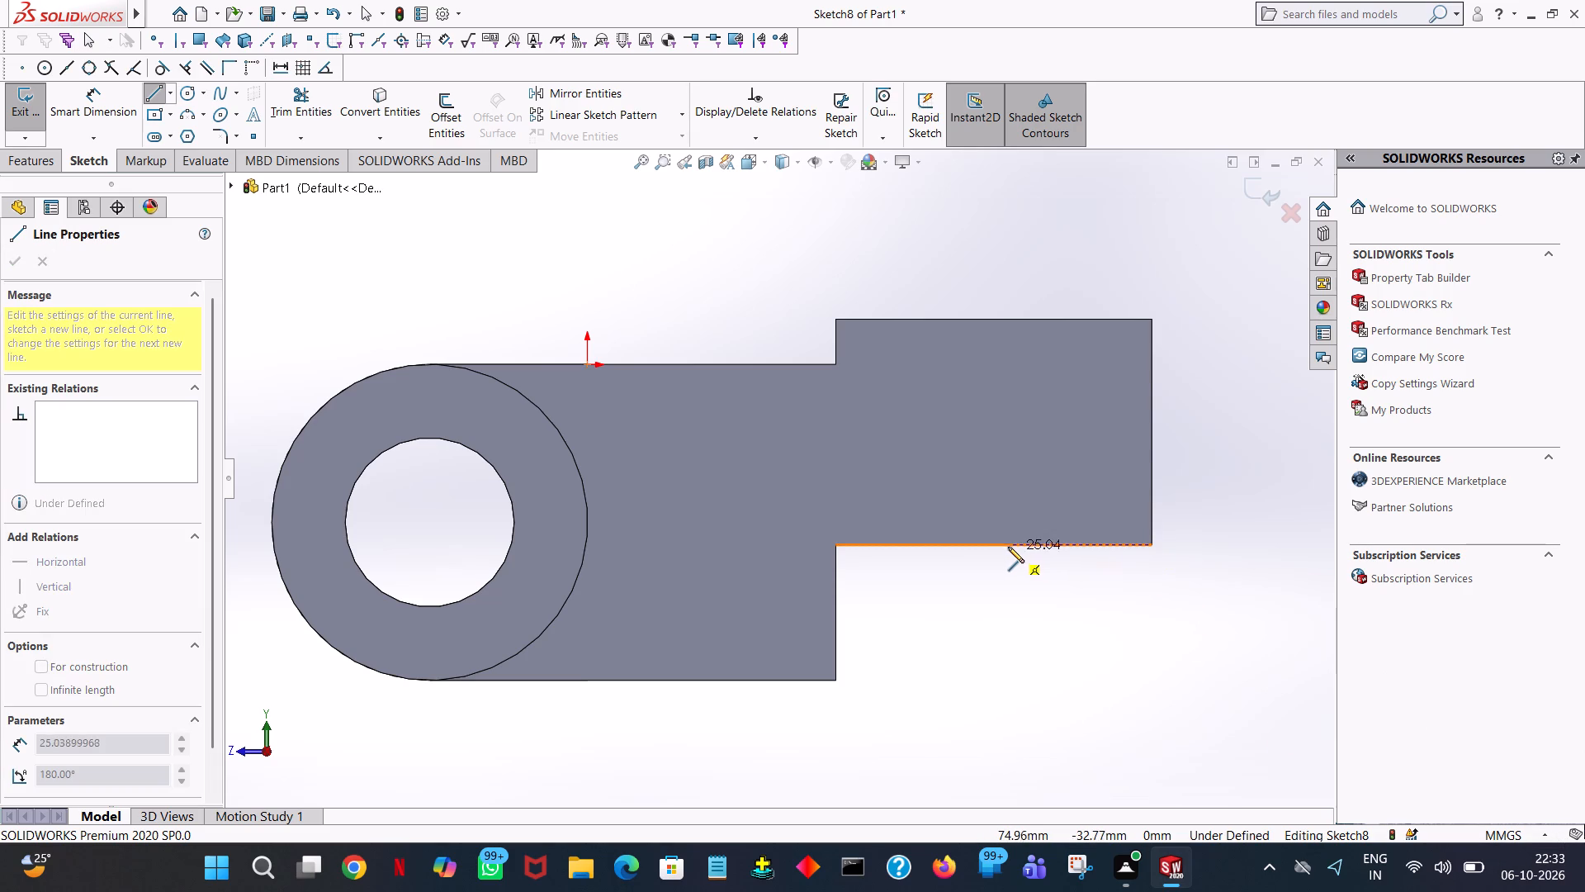
left_click(1006, 546)
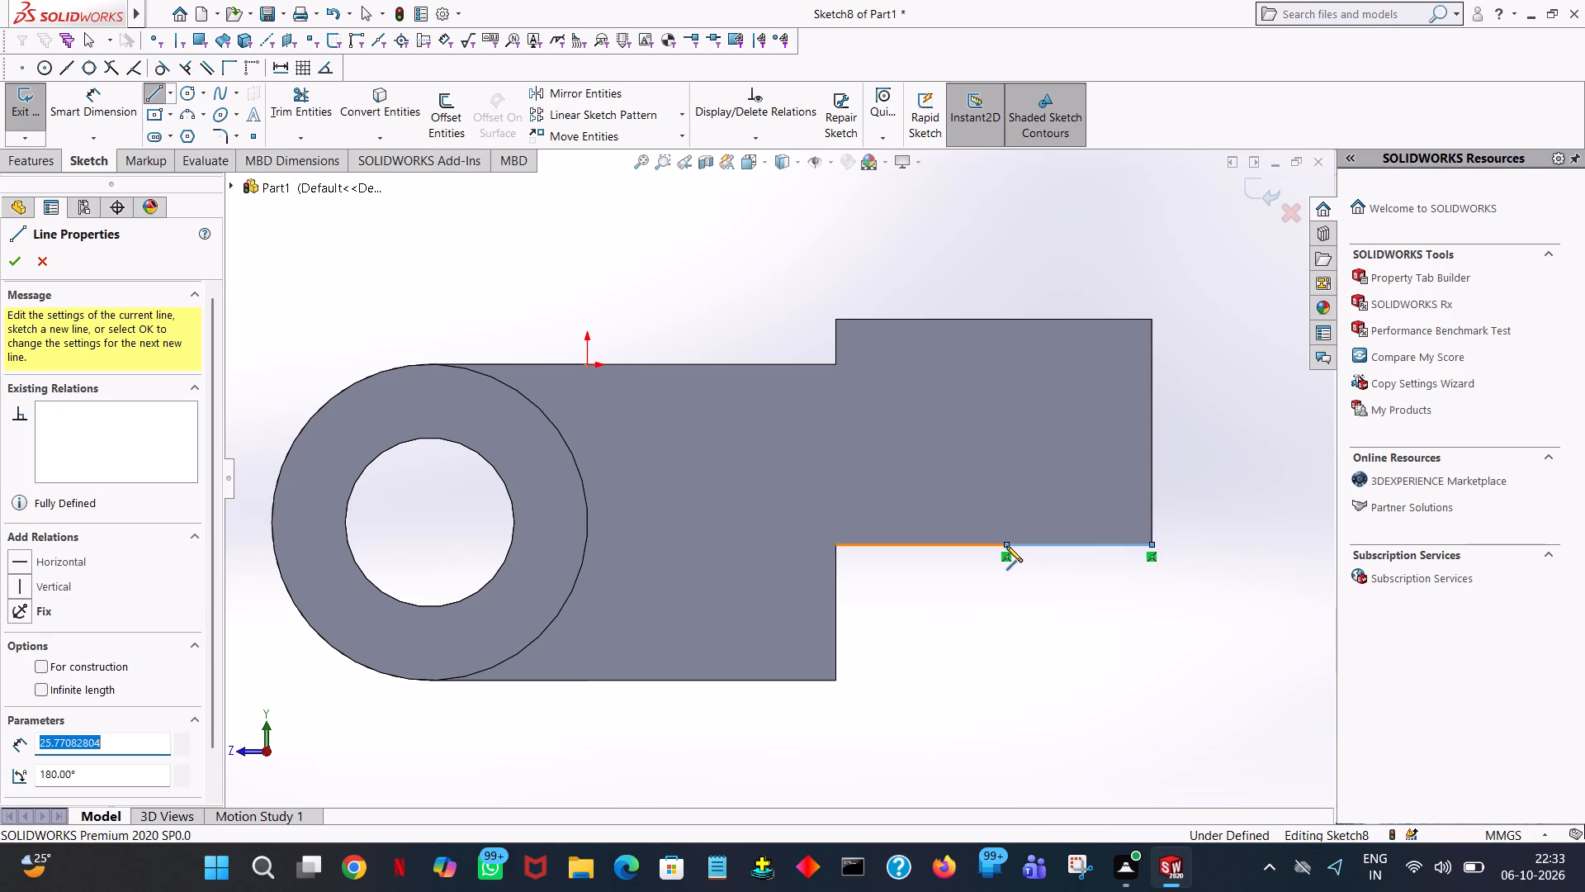
type("28")
key("Return")
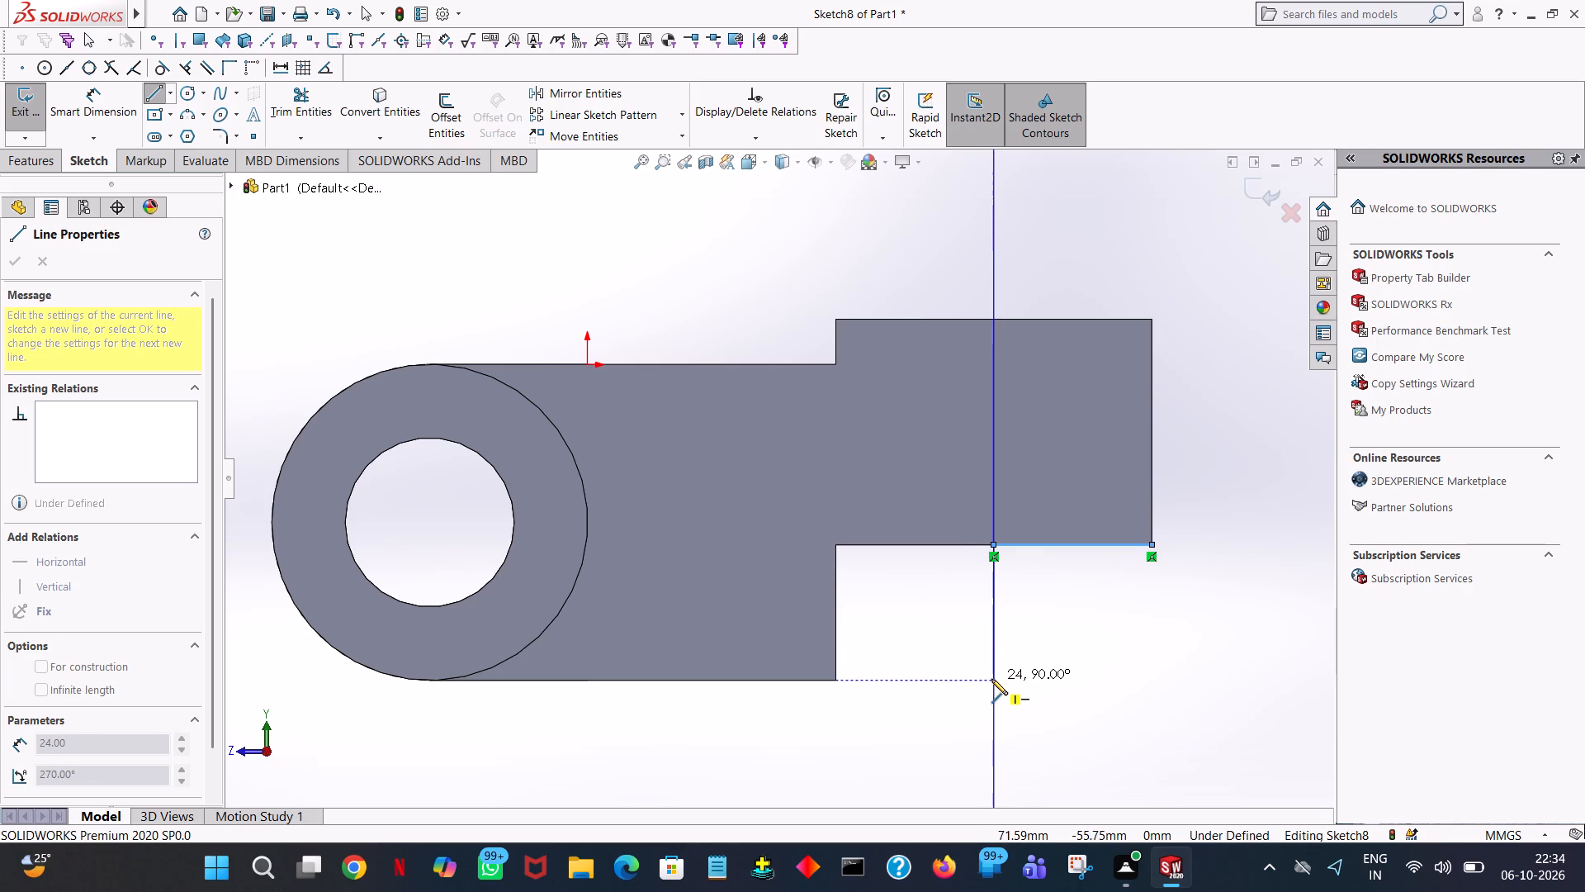
left_click(991, 679)
right_click(991, 679)
left_click(1020, 685)
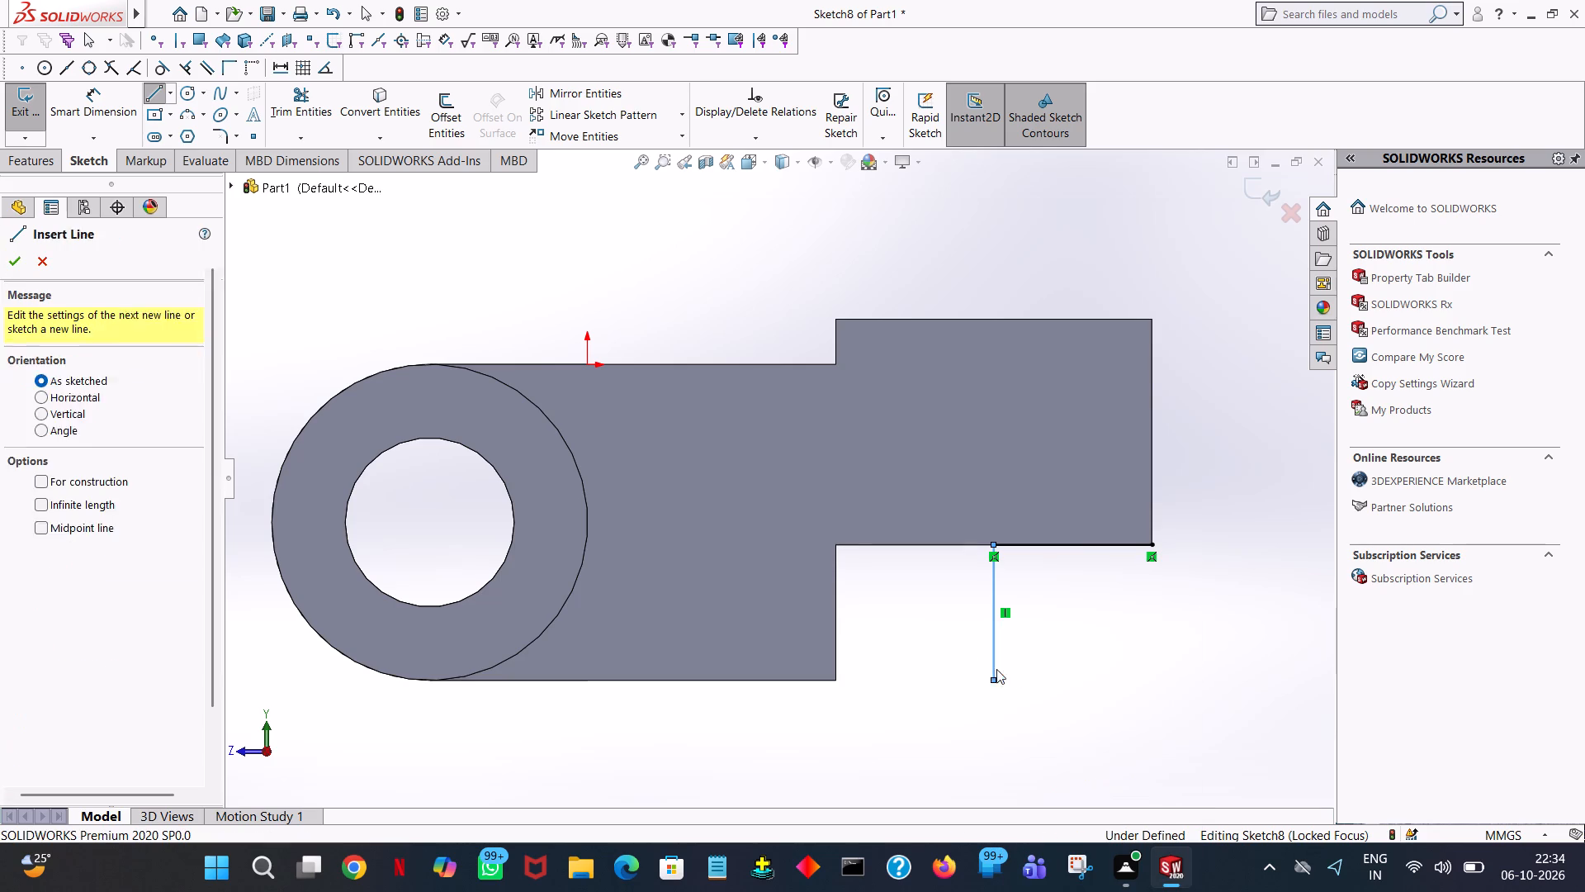
Draw a 28 mm horizontal line from the body's lower end corner to the lower end of the vertical line.
left_click(149, 102)
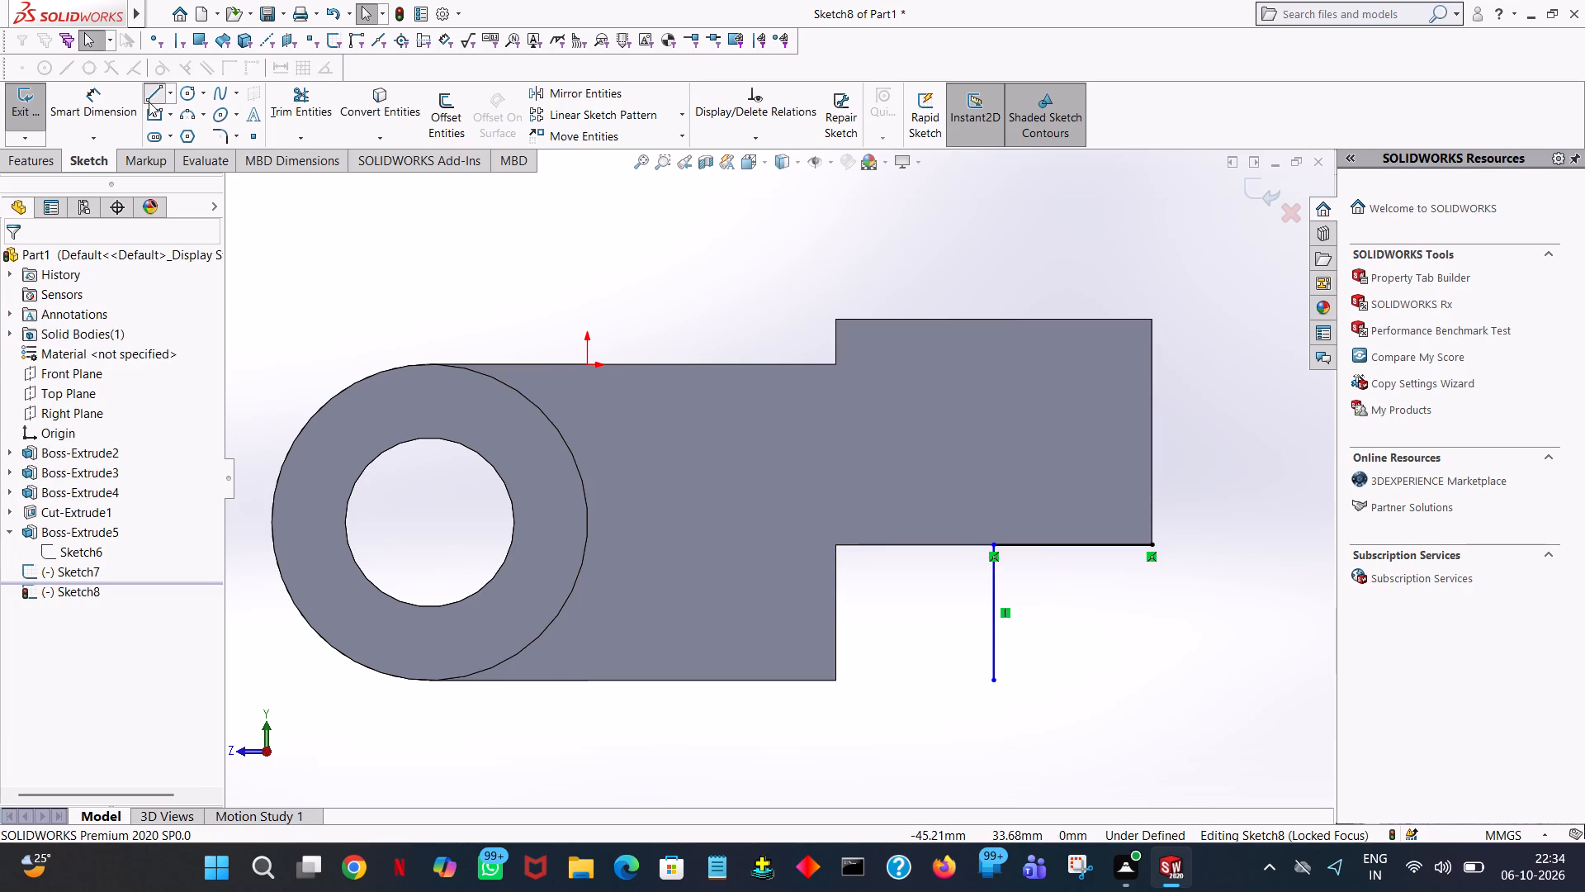
left_click(835, 683)
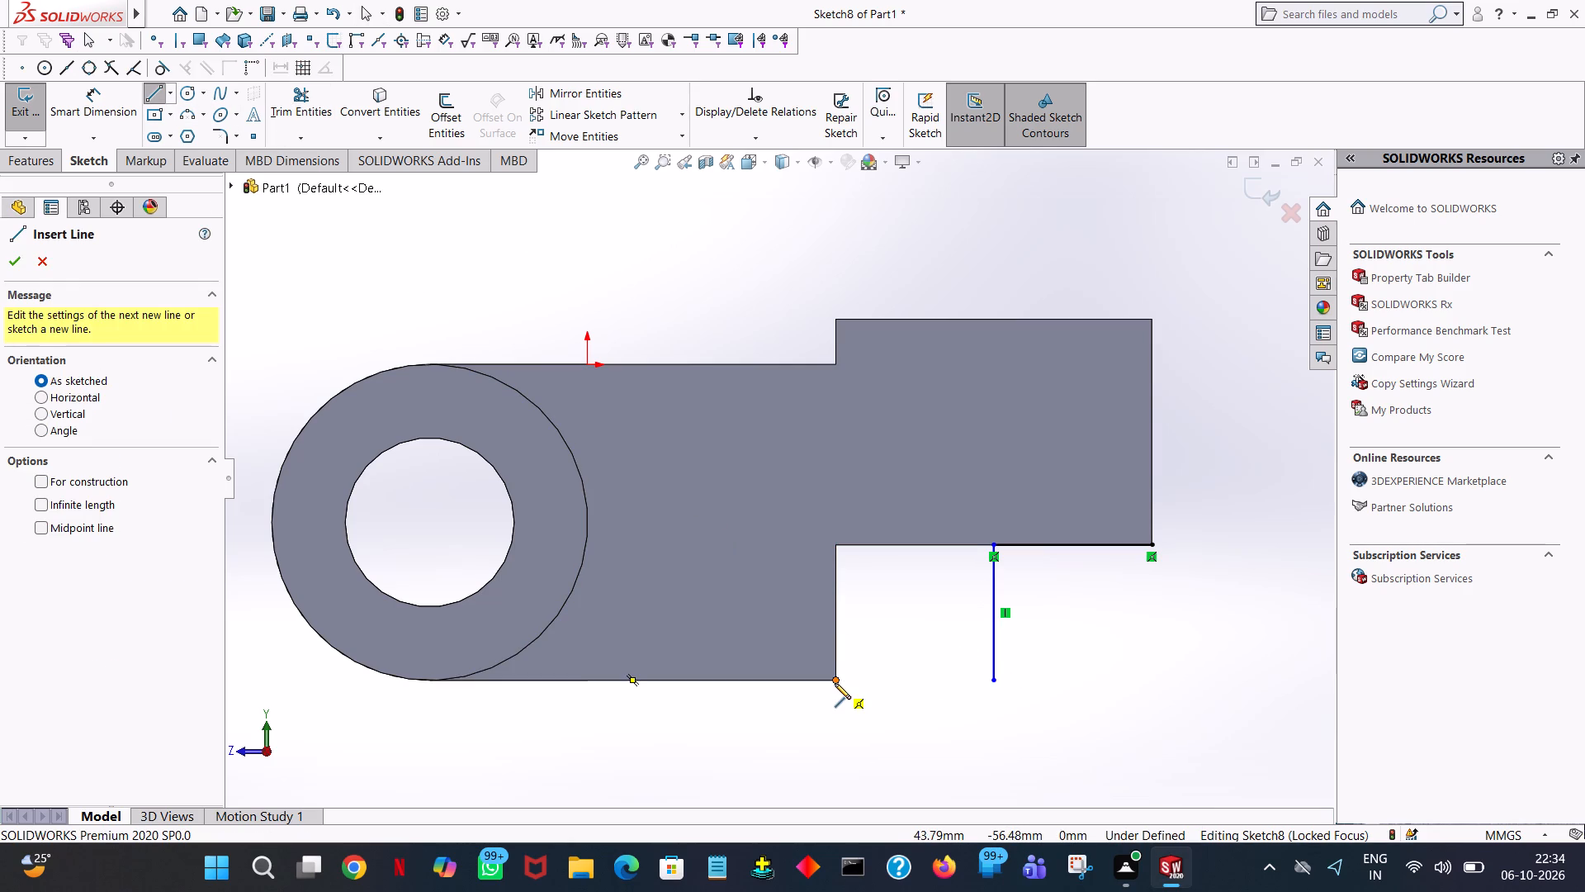
left_click(995, 681)
right_click(995, 681)
left_click(1032, 689)
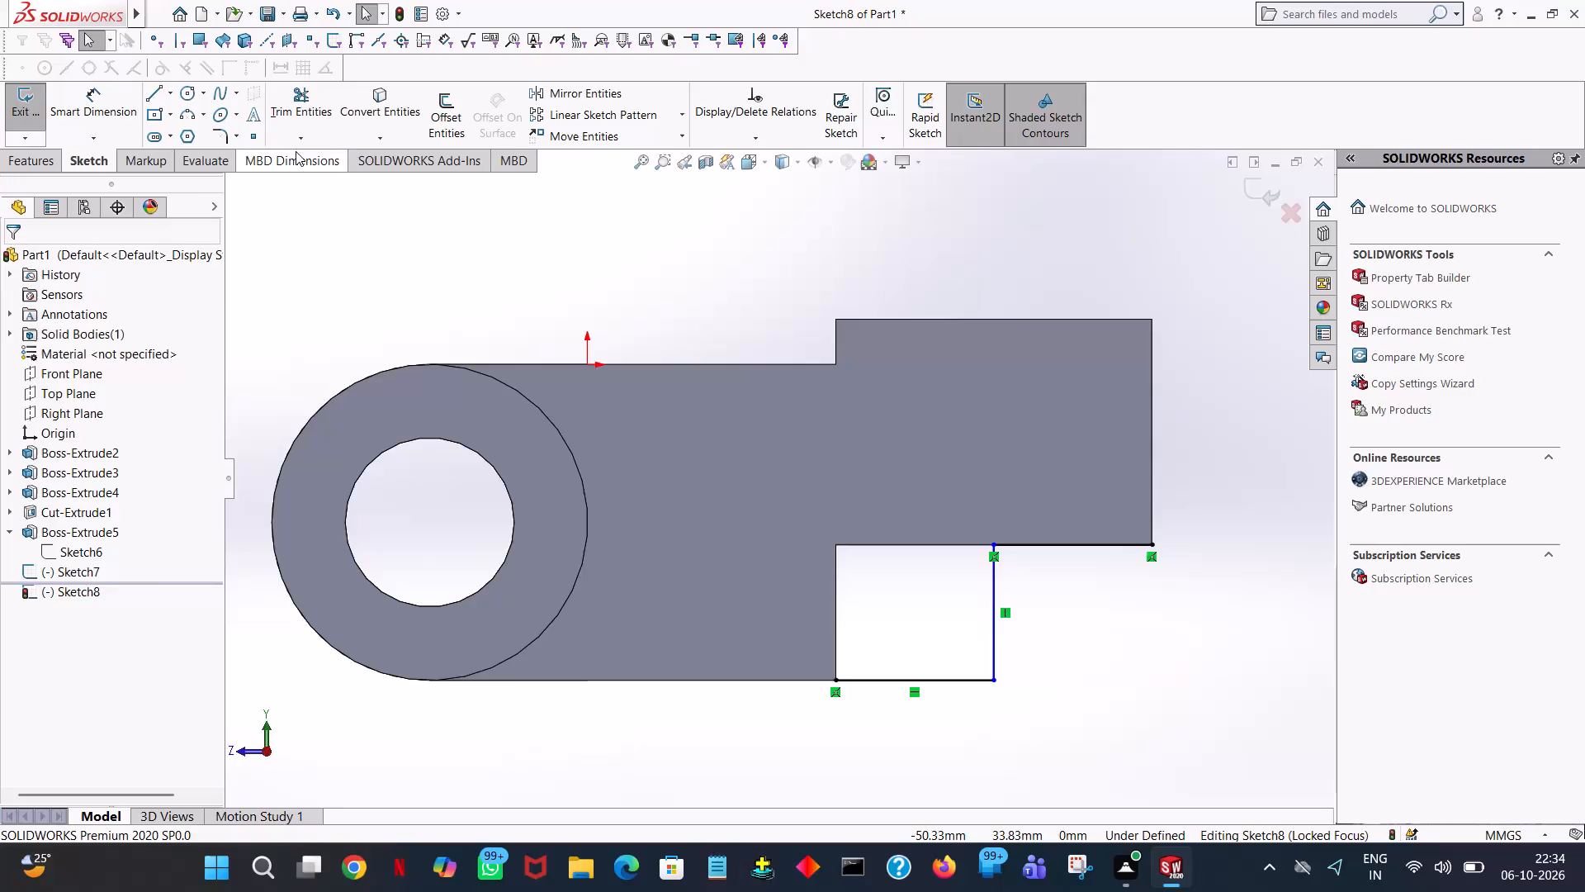
Trim away the 24 mm vertical line and the 28 mm line along the end block's lower edge.
left_click(270, 106)
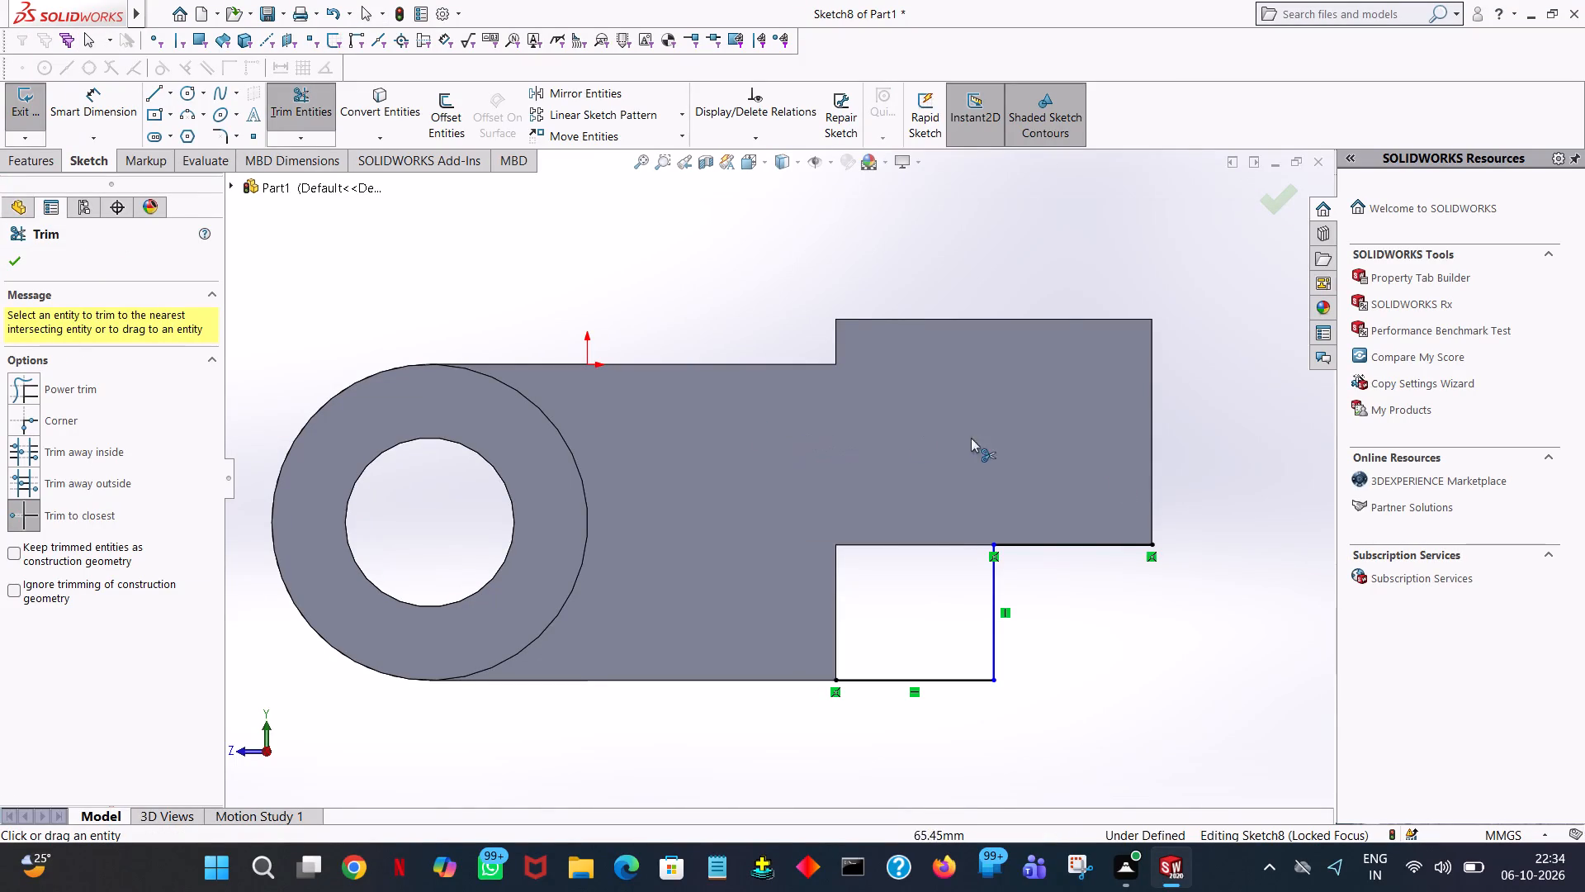
left_click(993, 601)
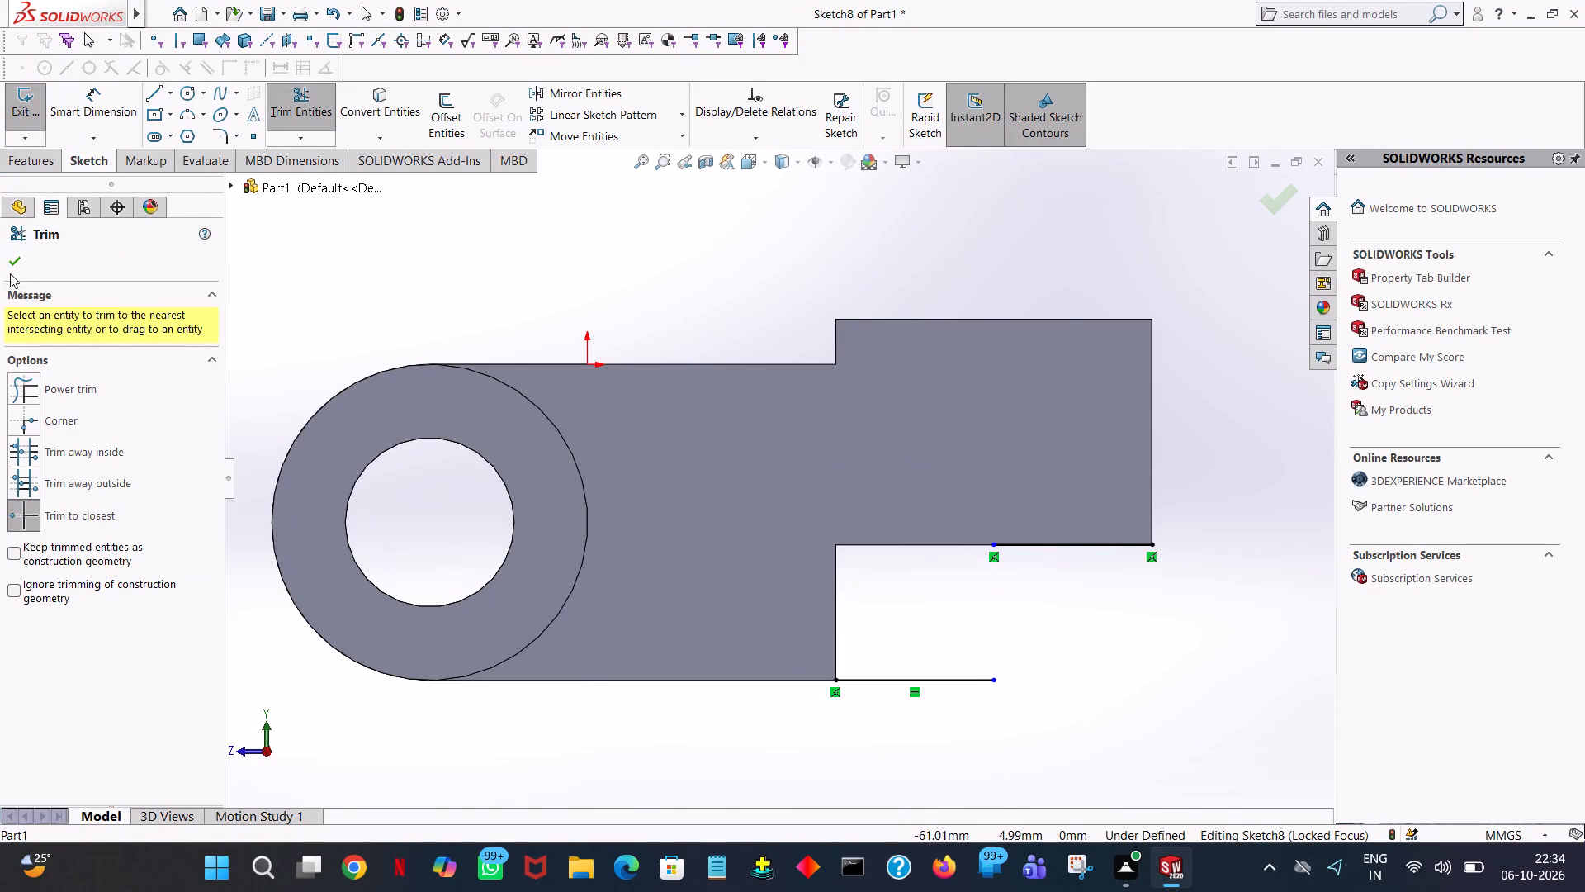
left_click(8, 265)
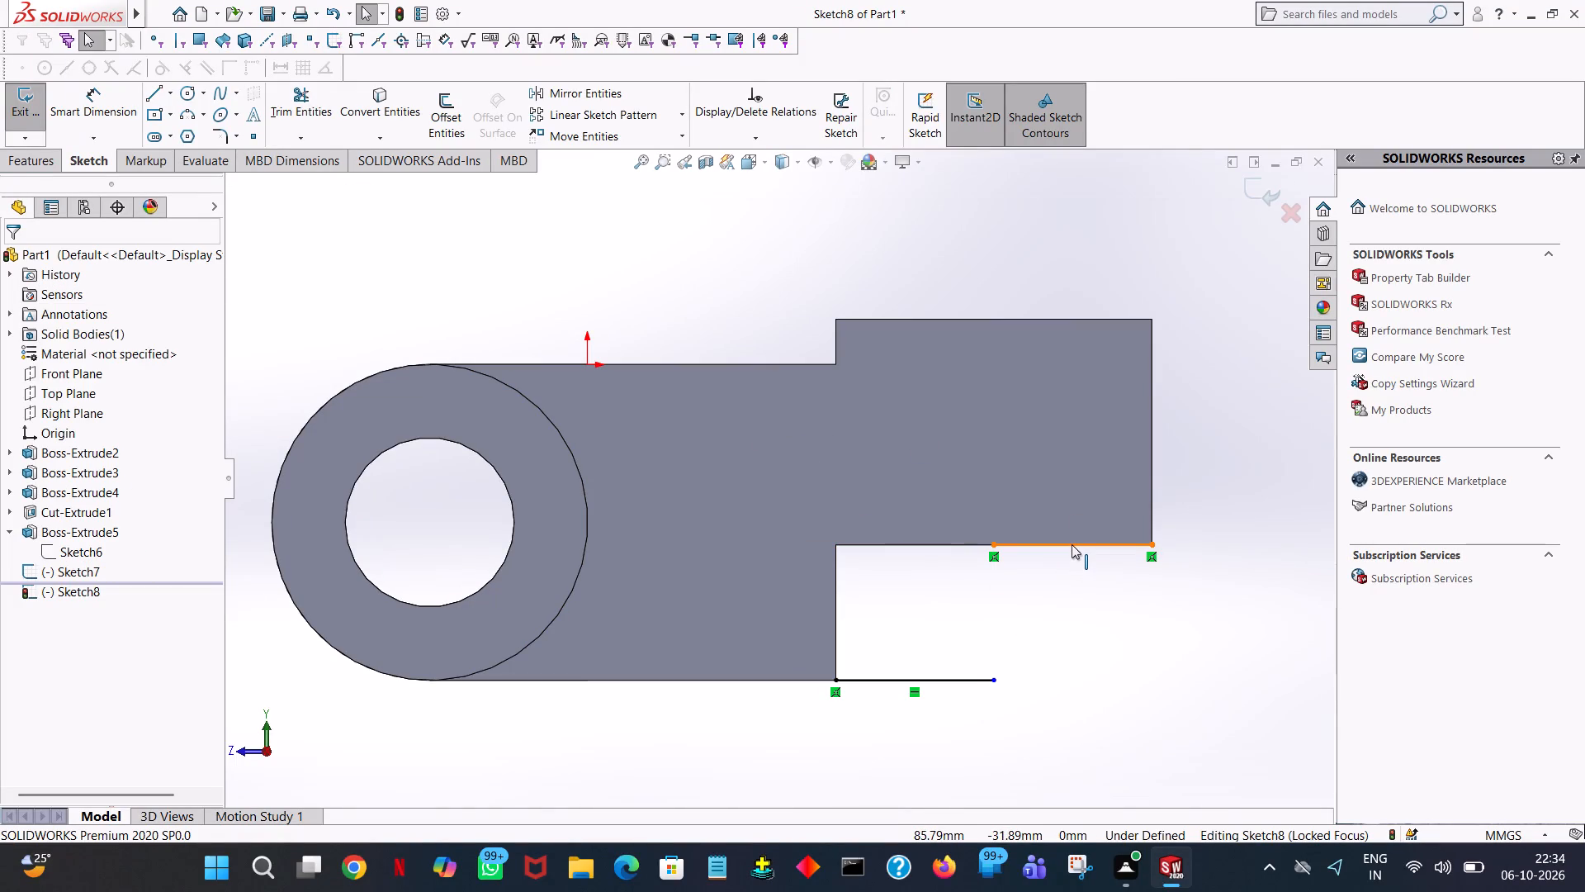
left_click(1072, 544)
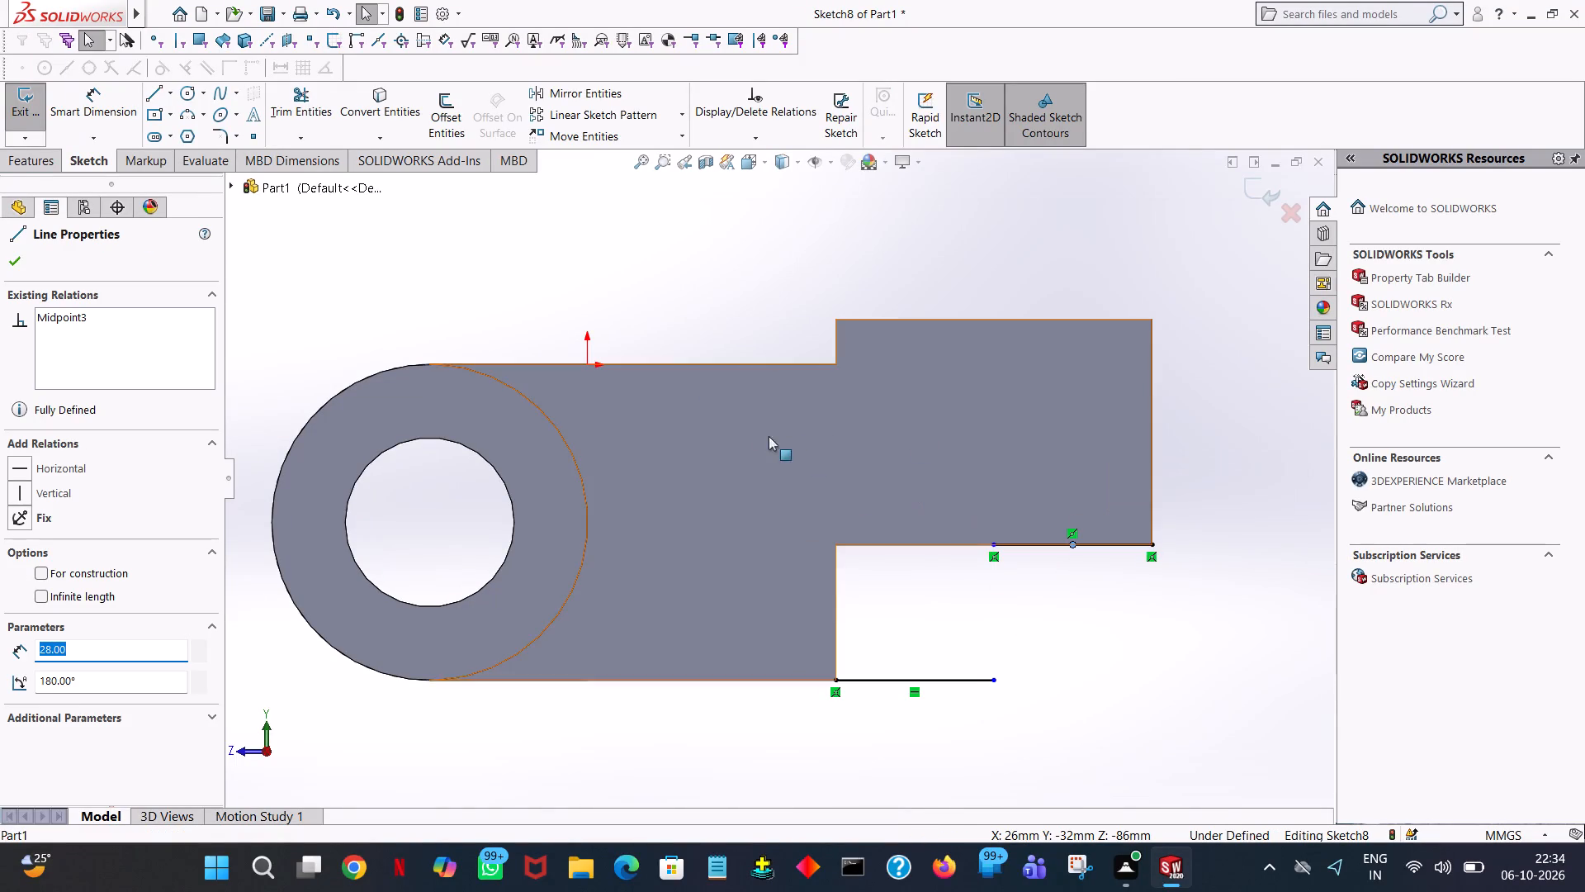
left_click(347, 321)
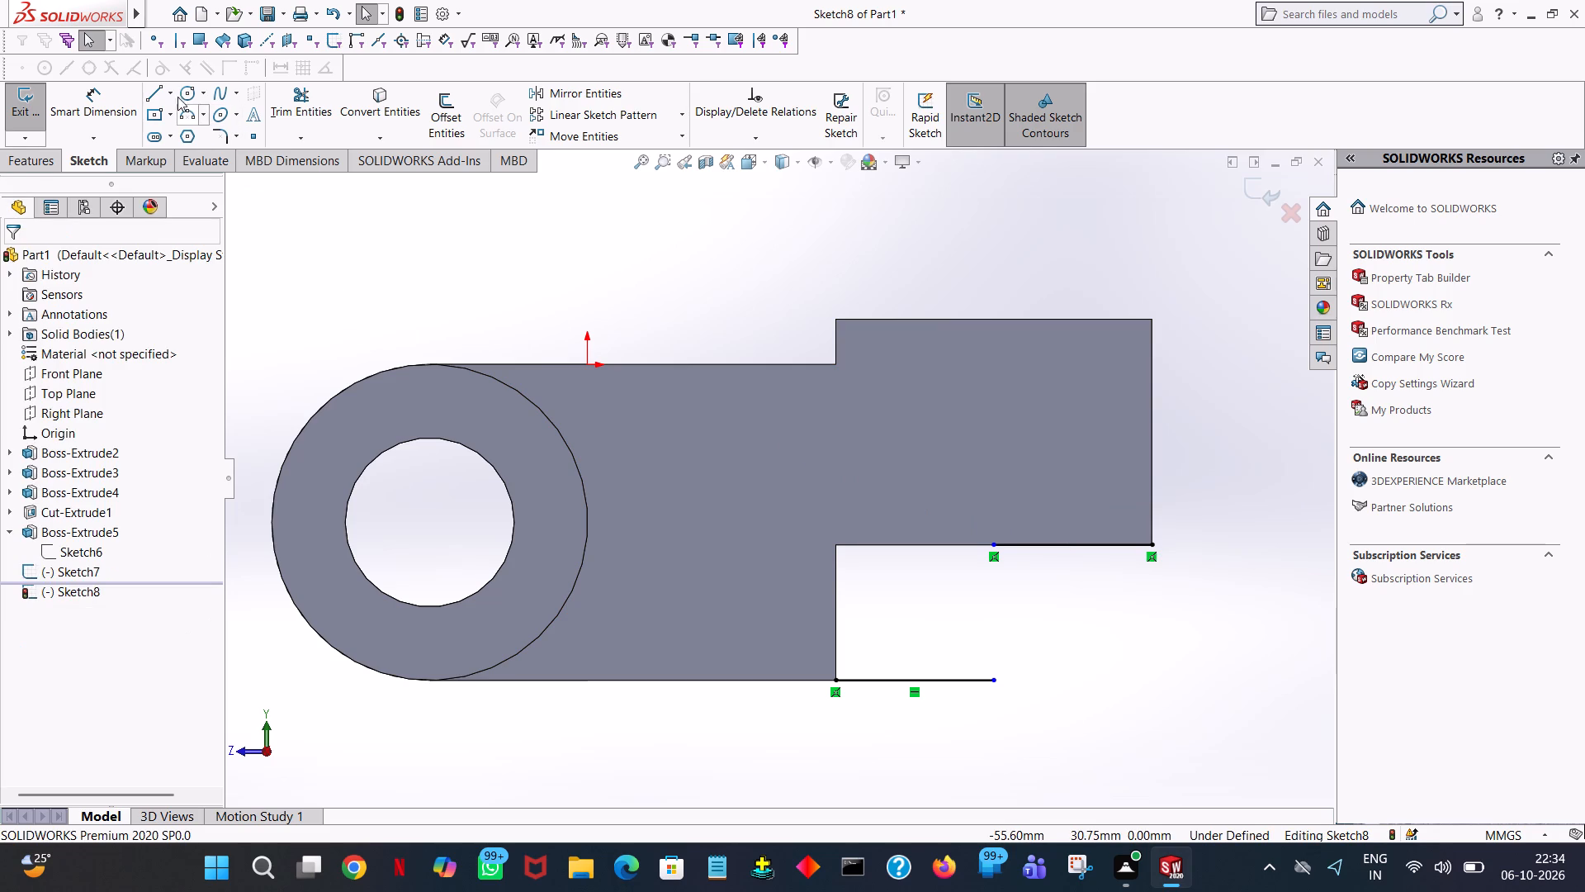
left_click(329, 98)
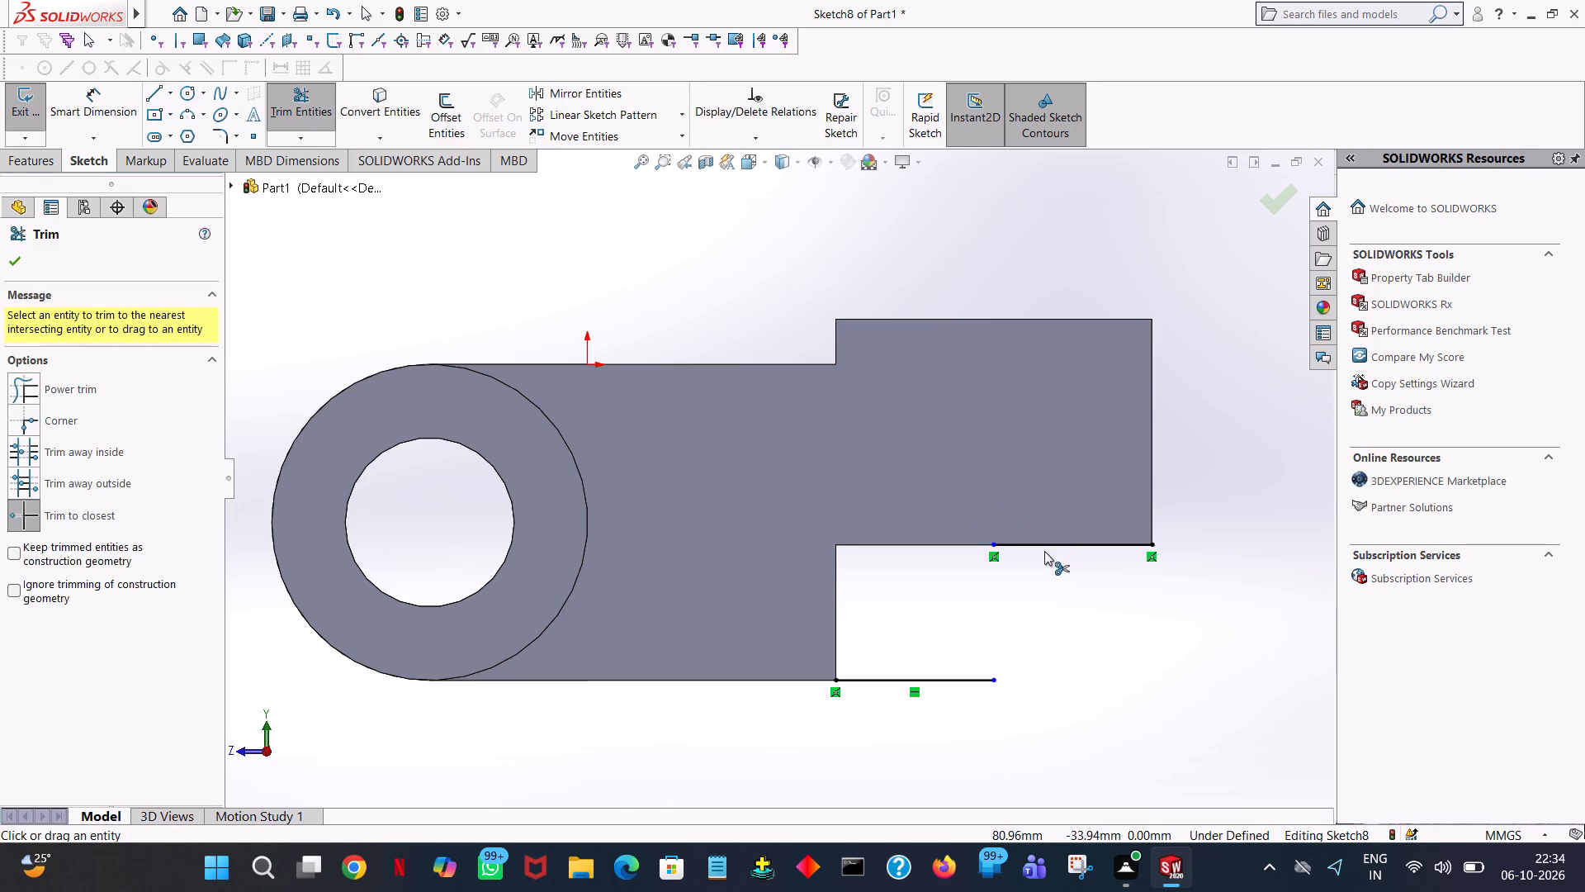
left_click(1044, 550)
left_click(1044, 547)
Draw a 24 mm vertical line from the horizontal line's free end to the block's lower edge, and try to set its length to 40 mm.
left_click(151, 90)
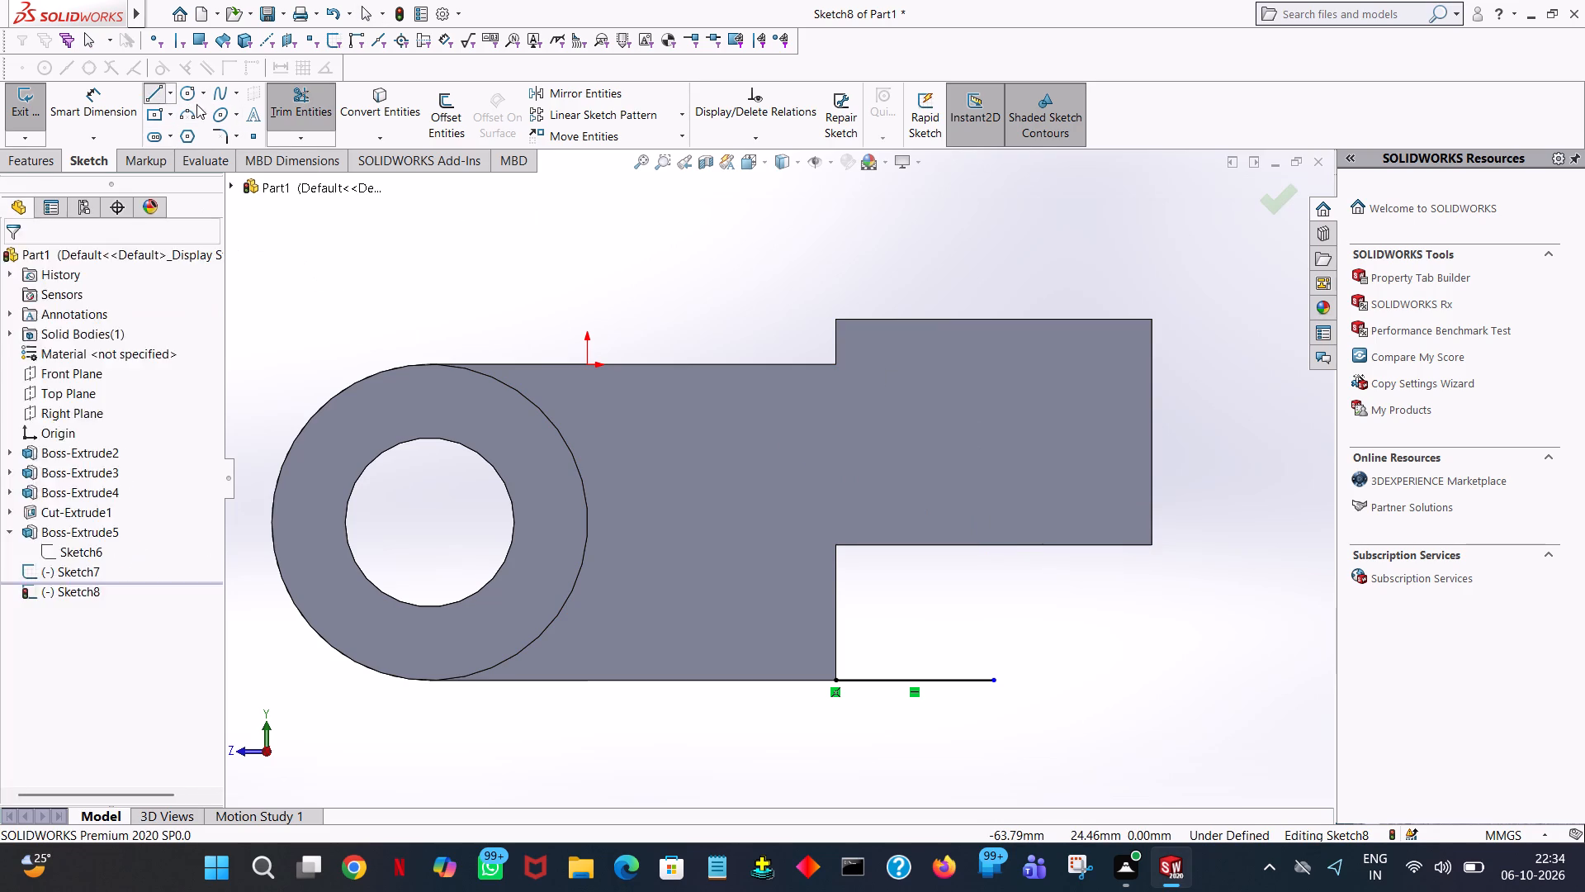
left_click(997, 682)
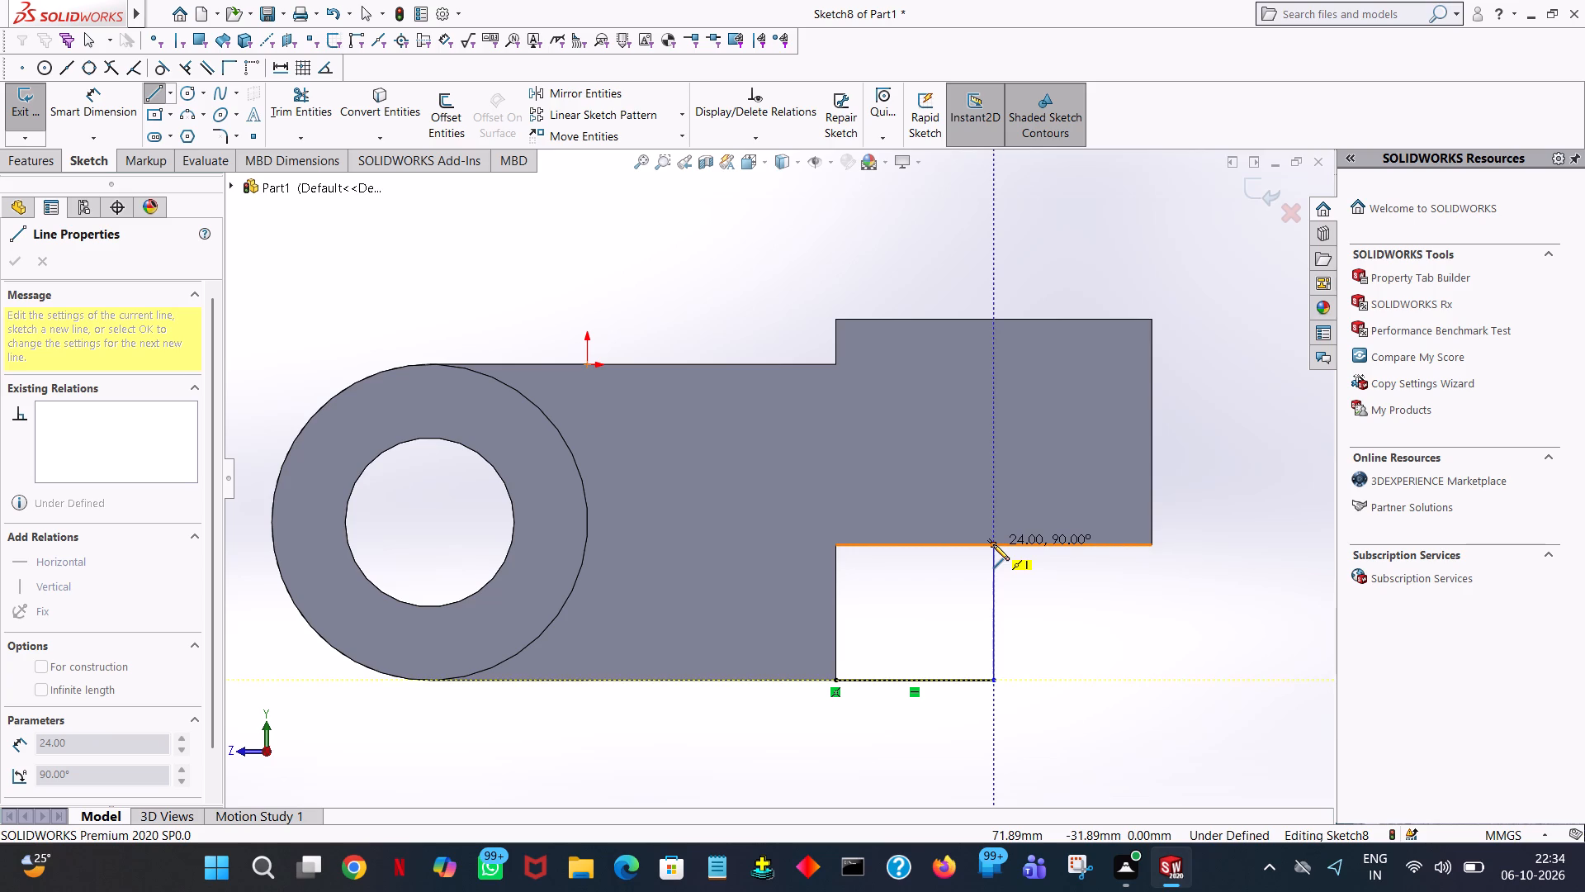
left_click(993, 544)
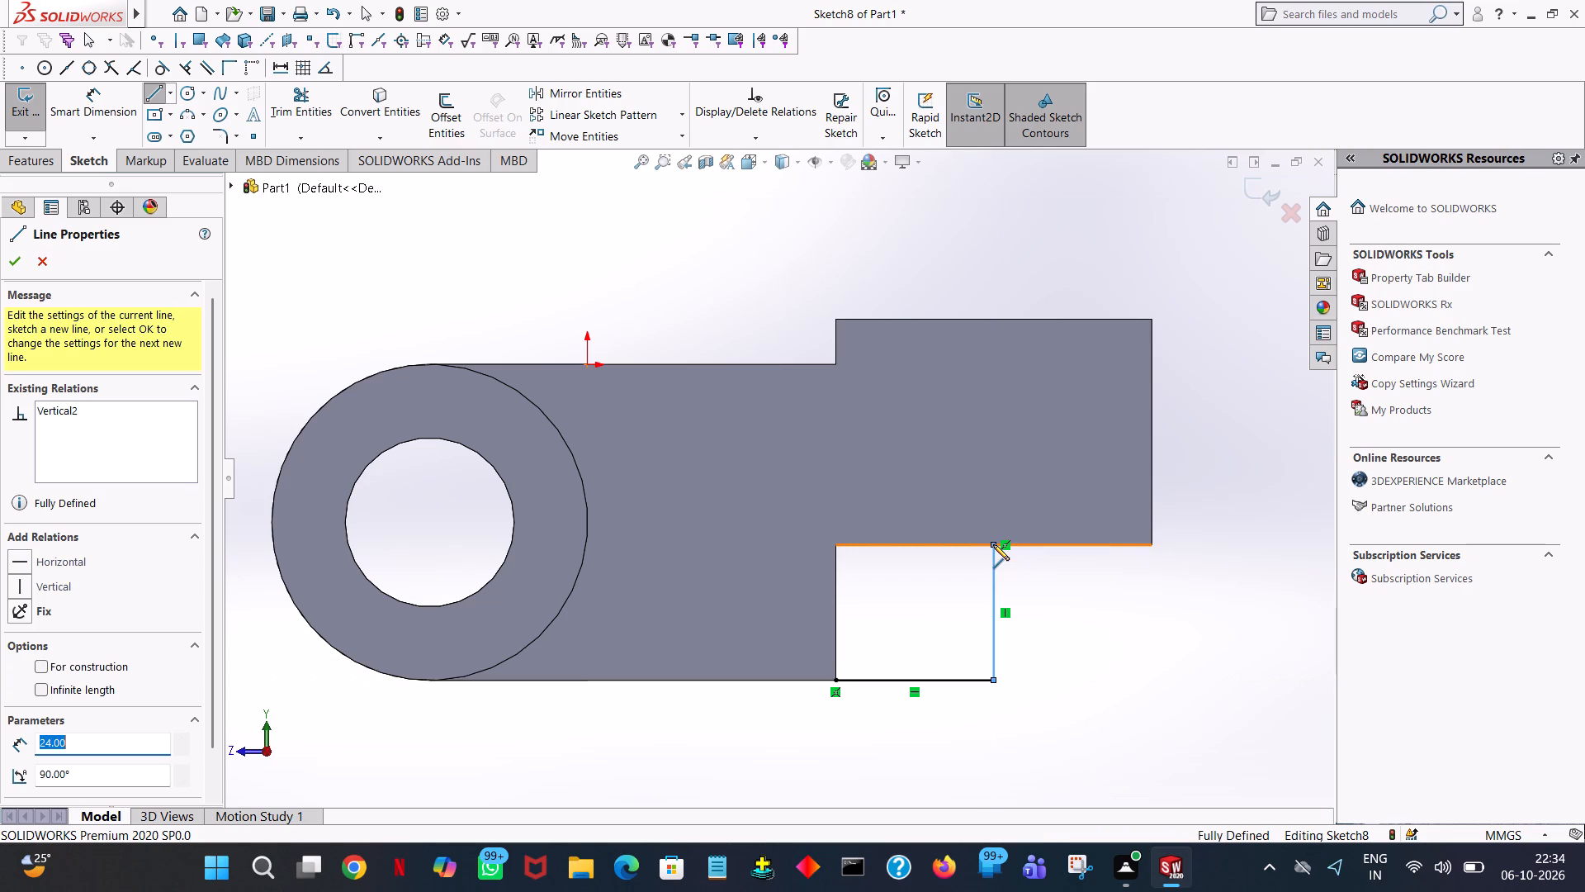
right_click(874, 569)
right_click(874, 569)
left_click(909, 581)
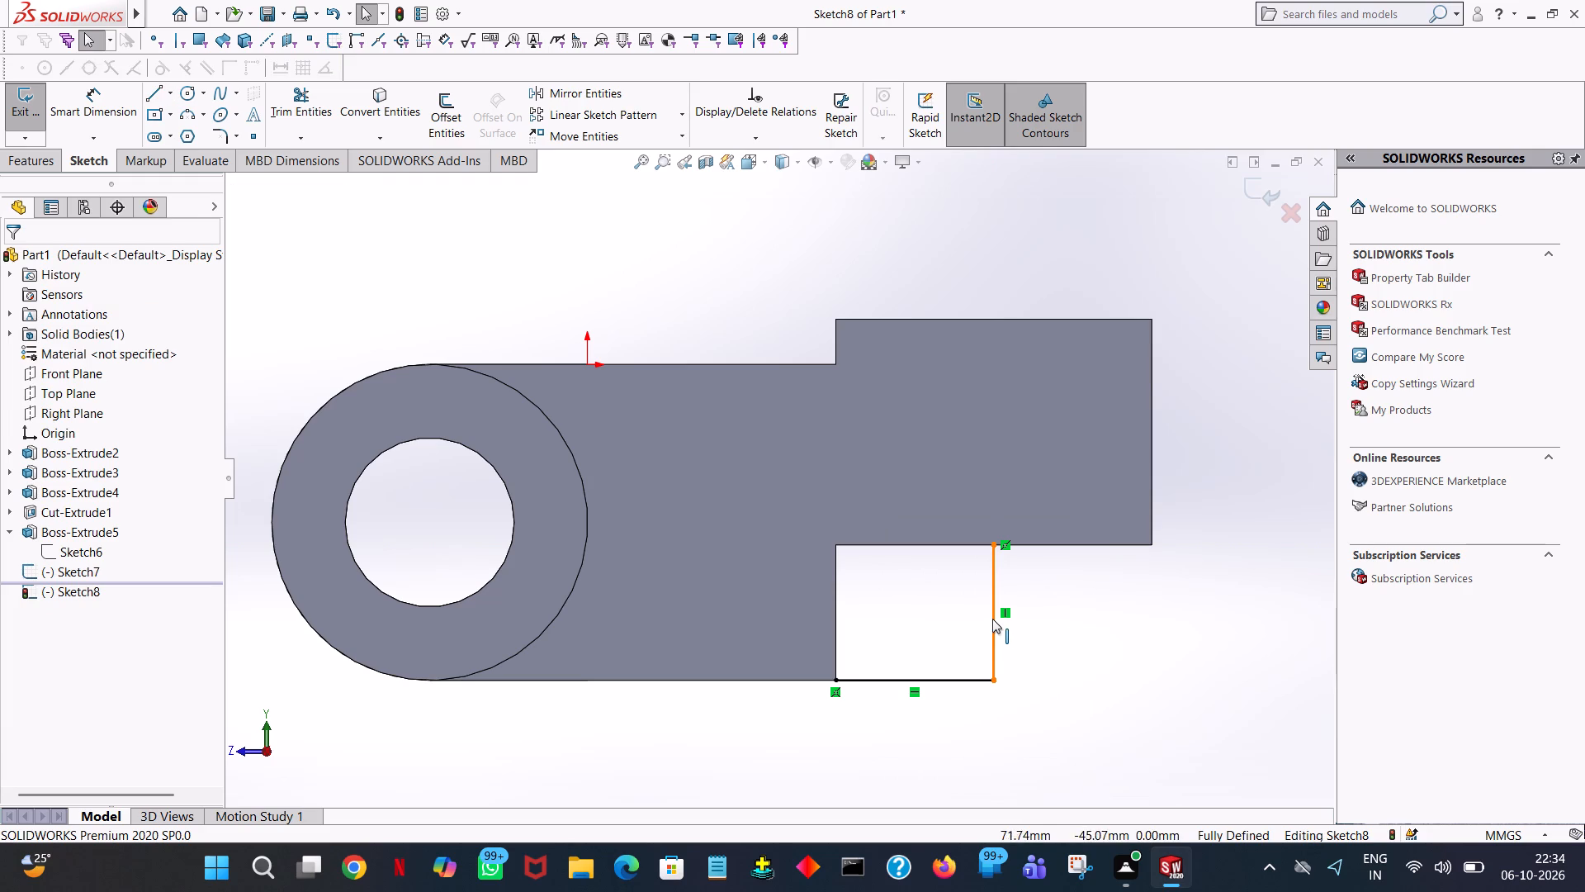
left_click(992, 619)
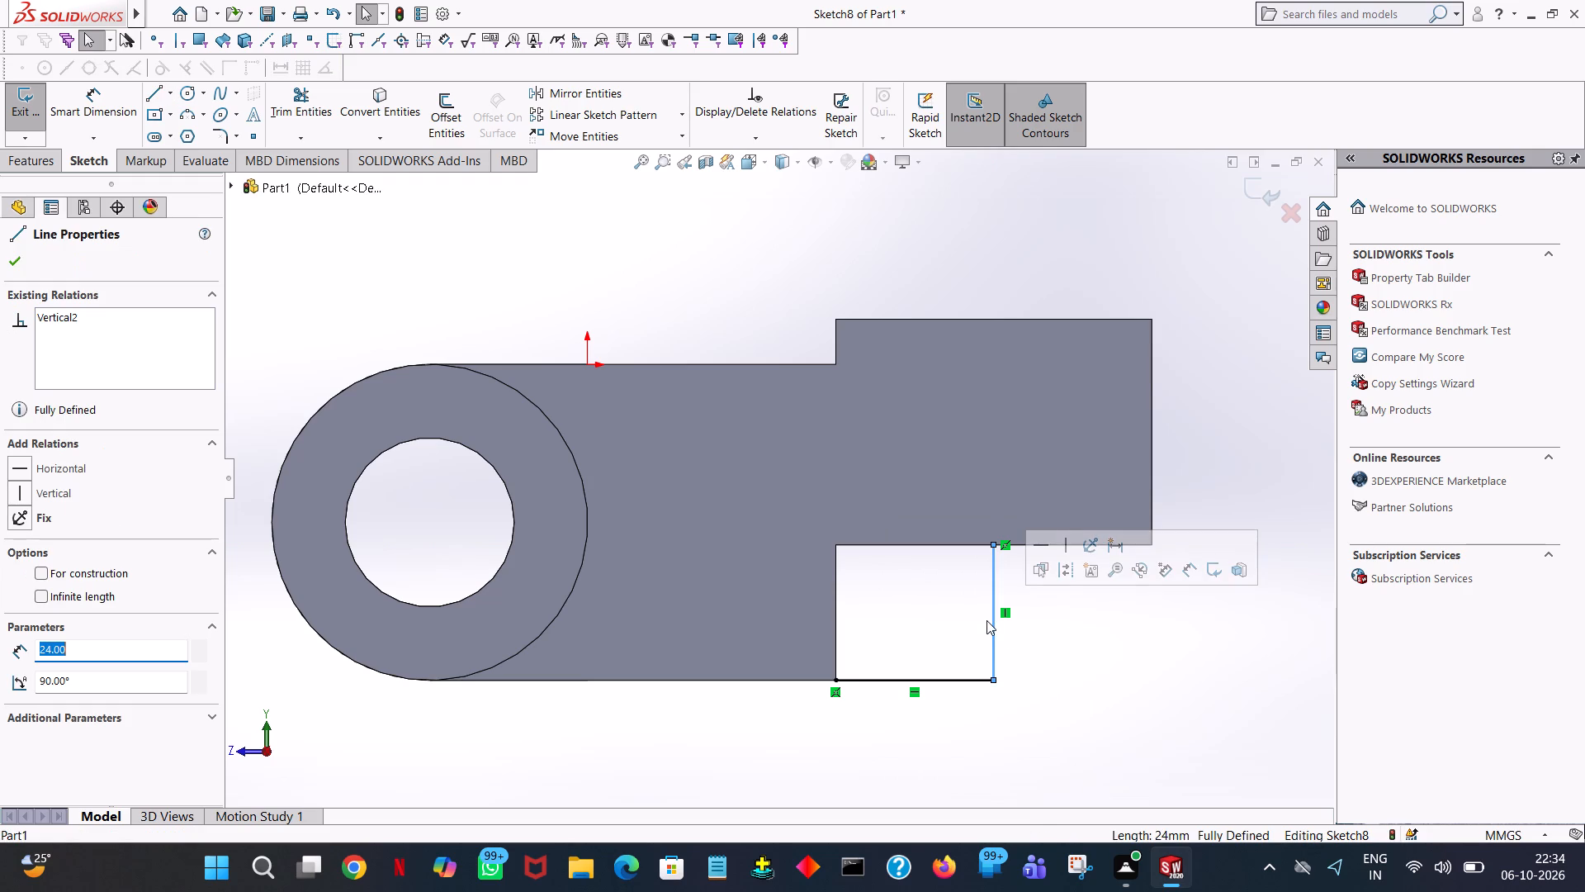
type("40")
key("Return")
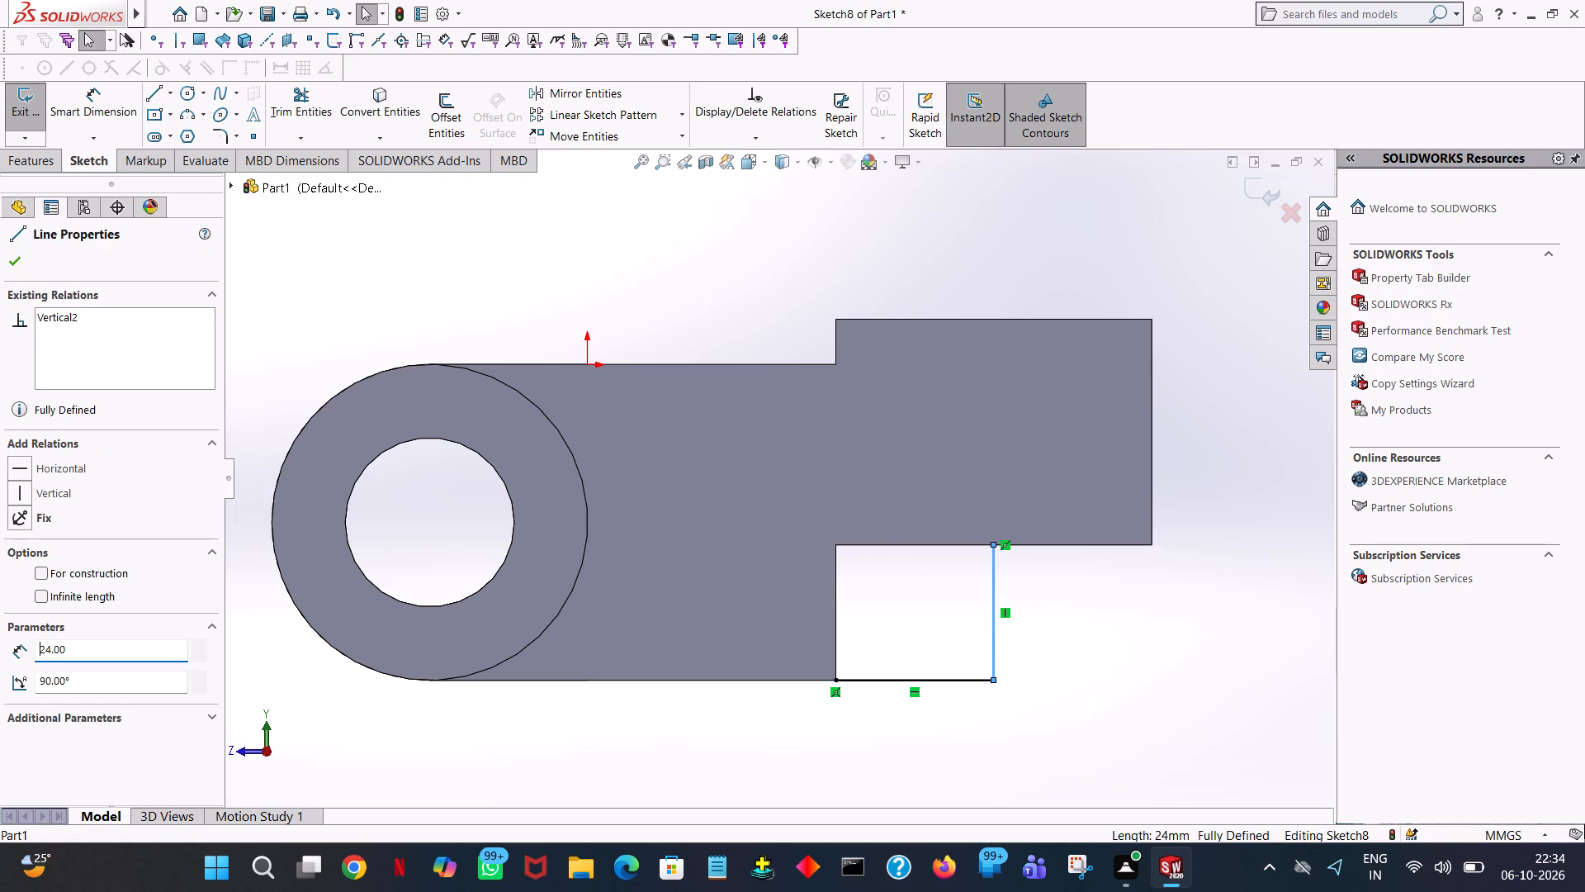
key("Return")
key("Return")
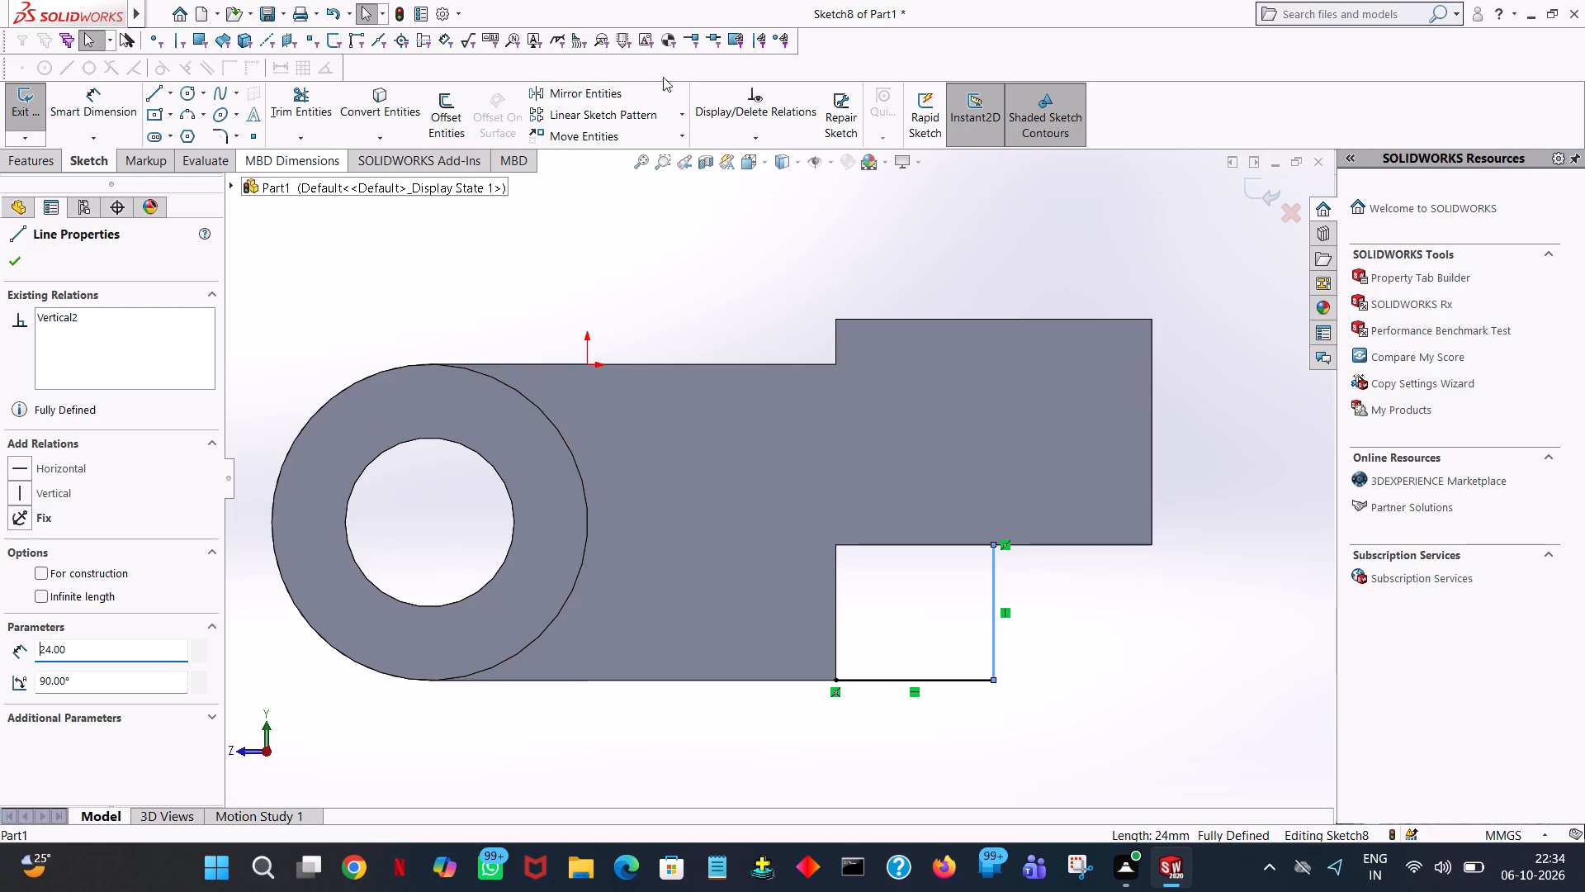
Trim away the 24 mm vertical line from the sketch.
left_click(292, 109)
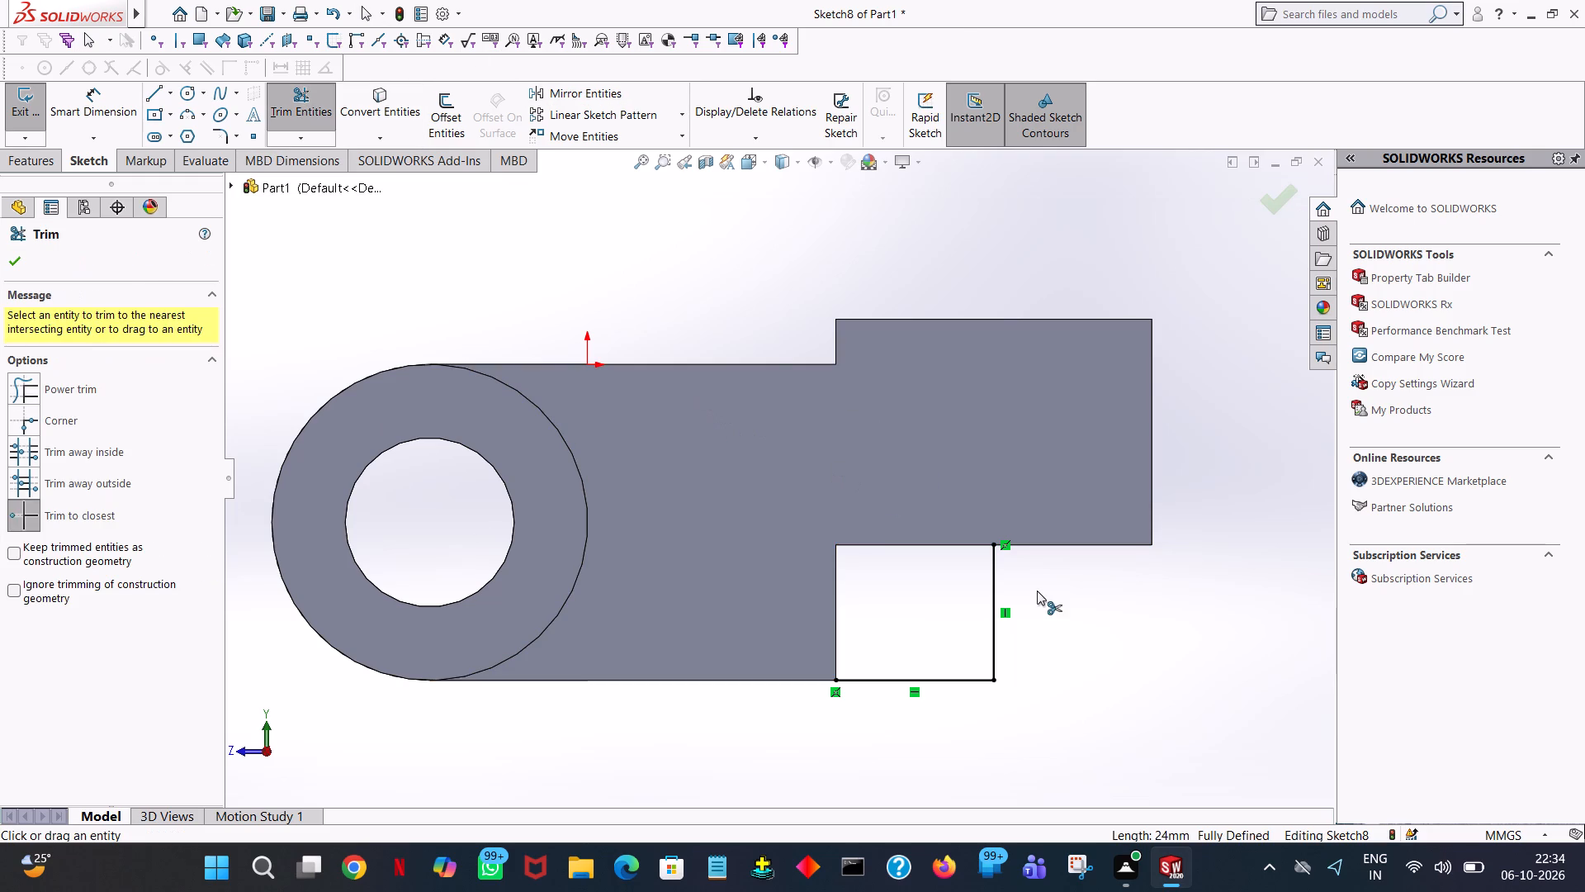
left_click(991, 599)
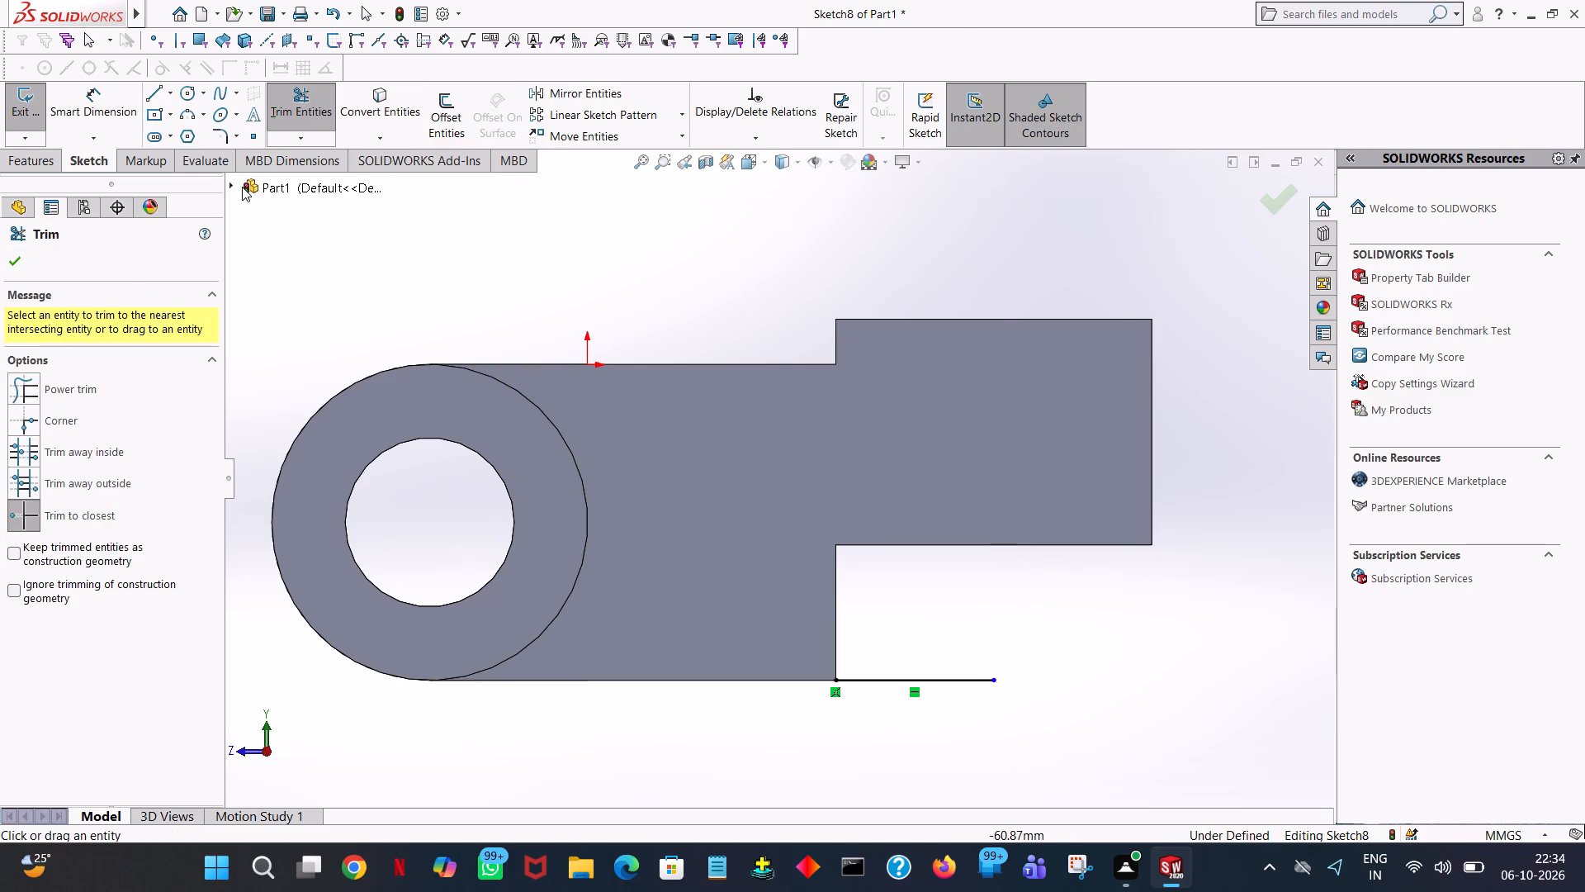
Draw a 40 mm vertical line upward from the free end of the 28 mm horizontal line.
left_click(153, 96)
left_click(995, 681)
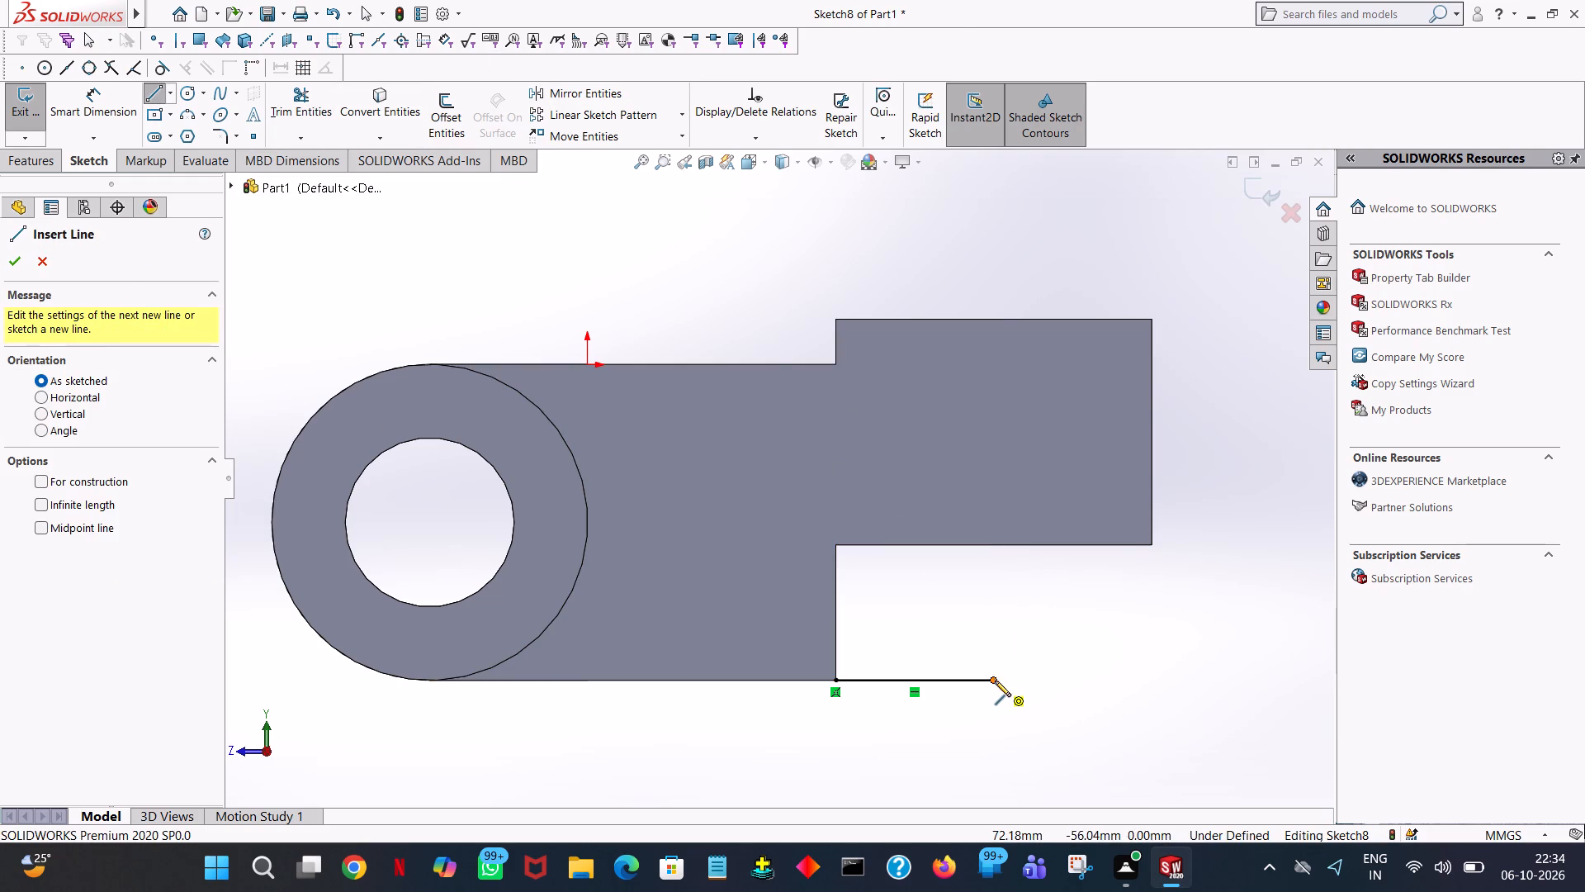
left_click(993, 459)
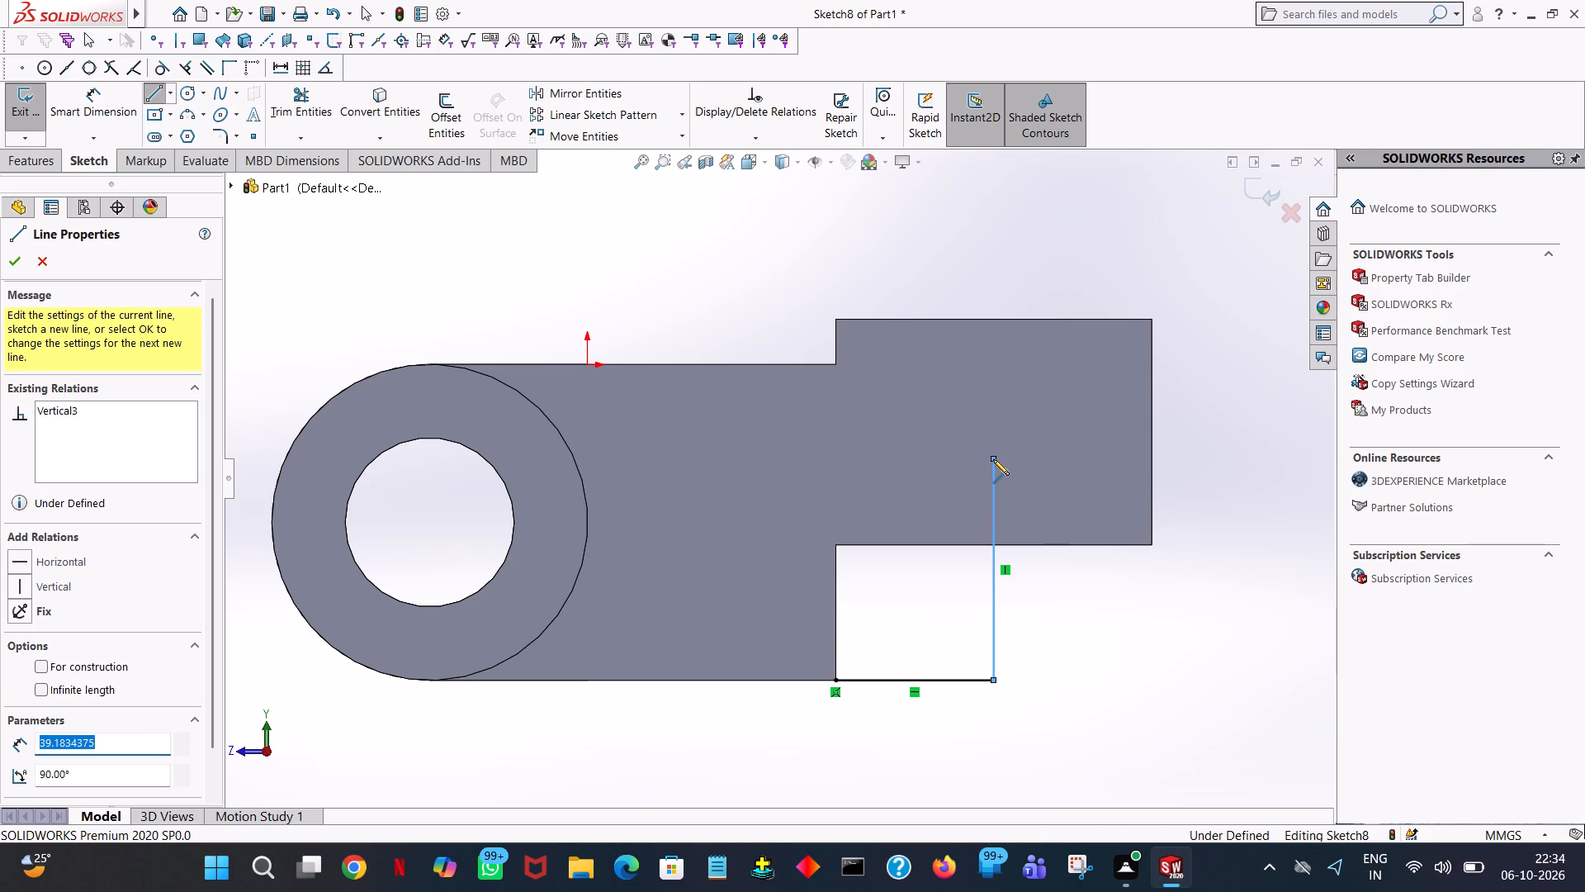
type("40")
key("Return")
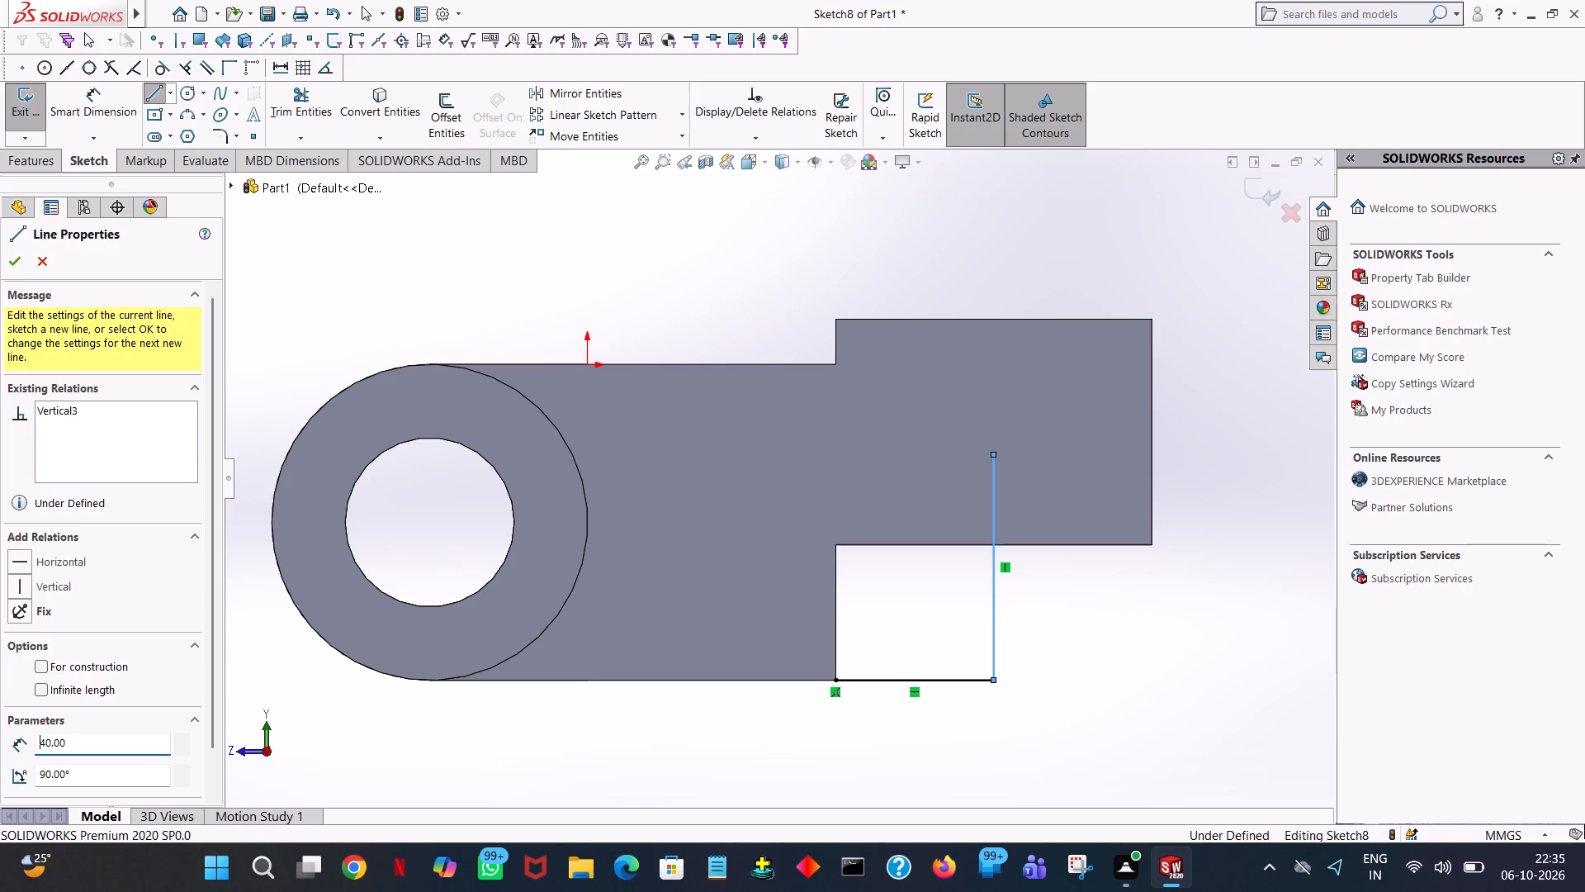
double_click(664, 455)
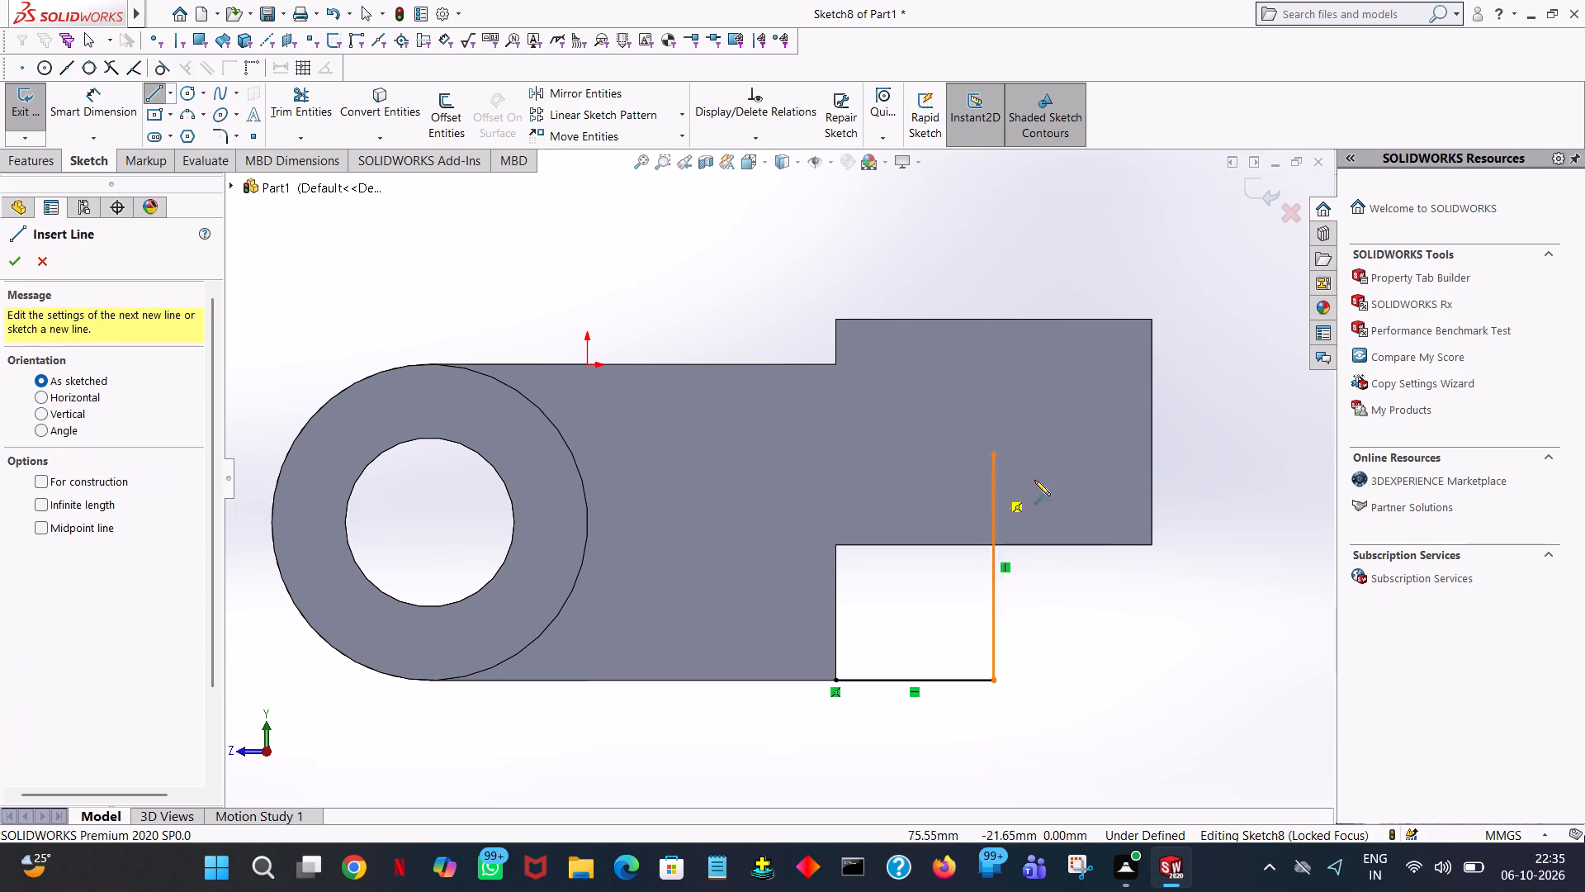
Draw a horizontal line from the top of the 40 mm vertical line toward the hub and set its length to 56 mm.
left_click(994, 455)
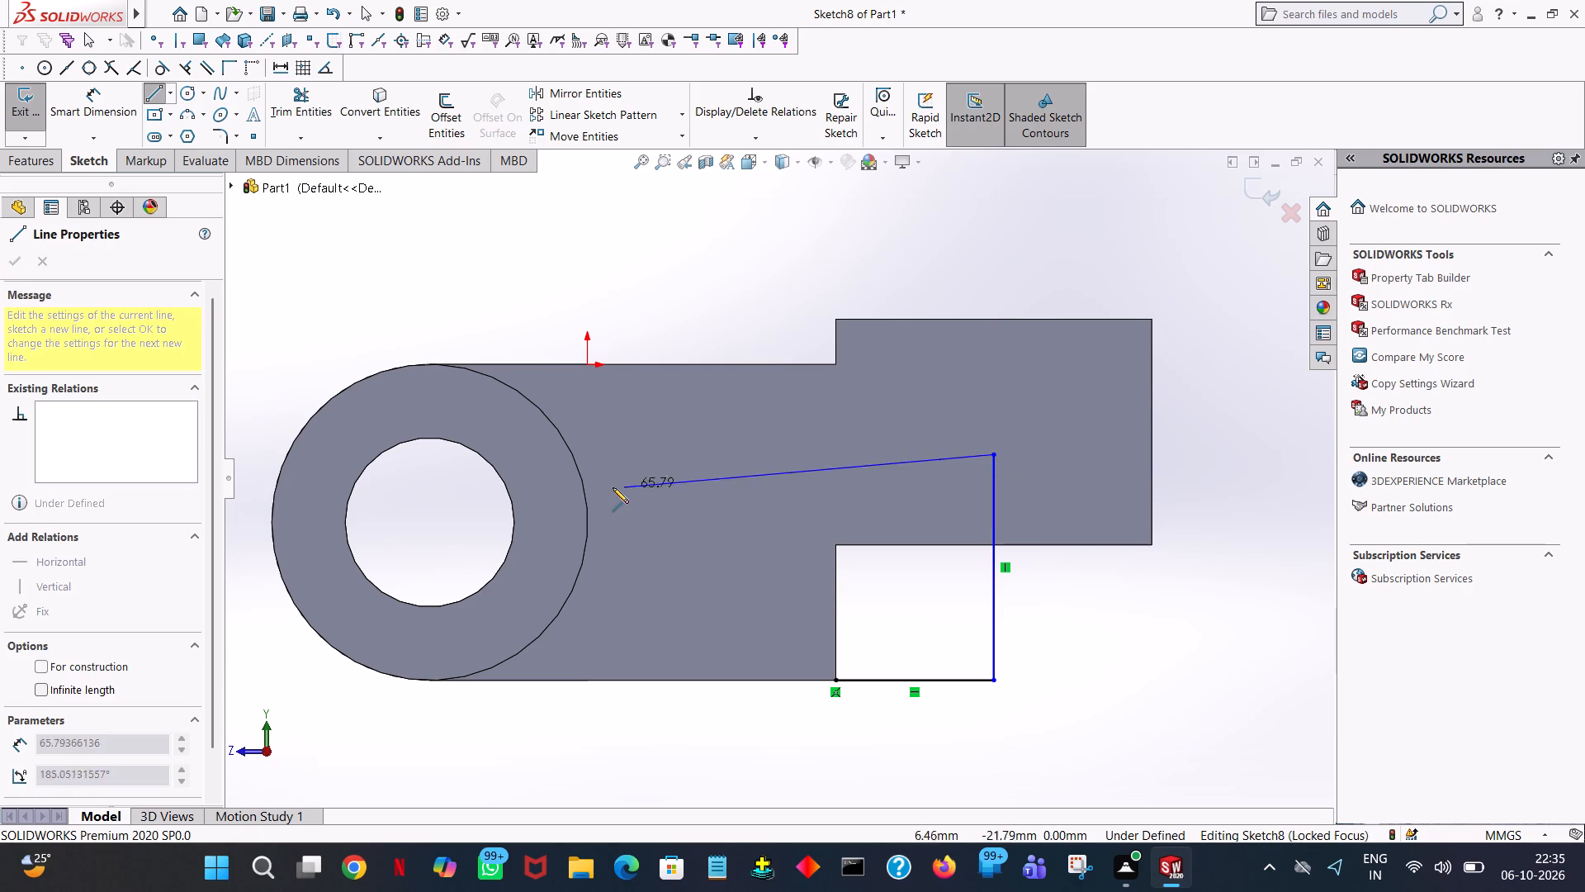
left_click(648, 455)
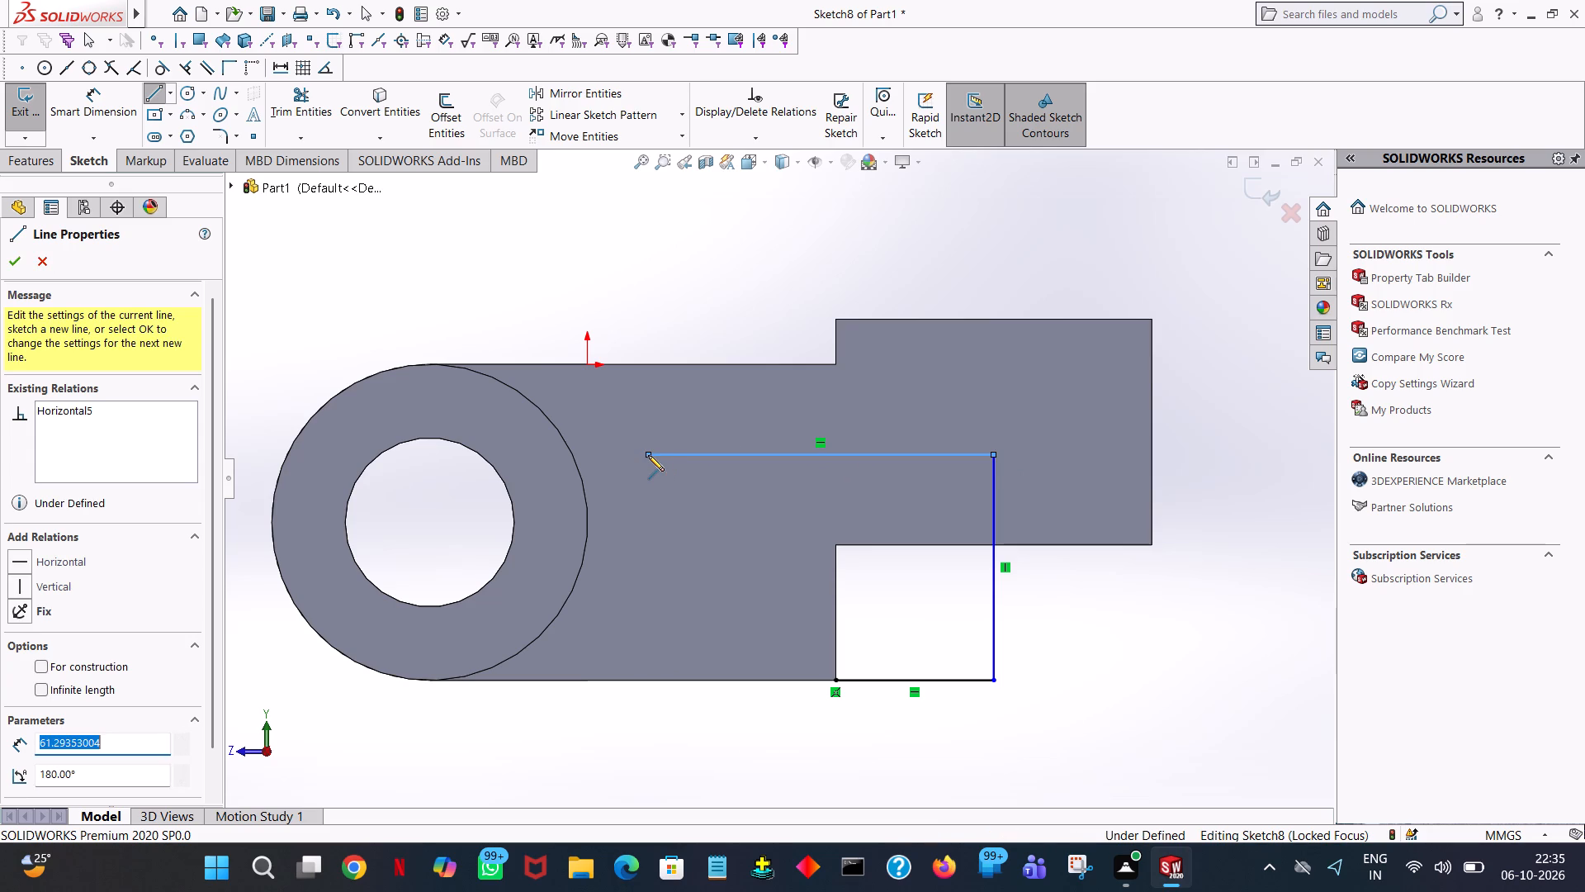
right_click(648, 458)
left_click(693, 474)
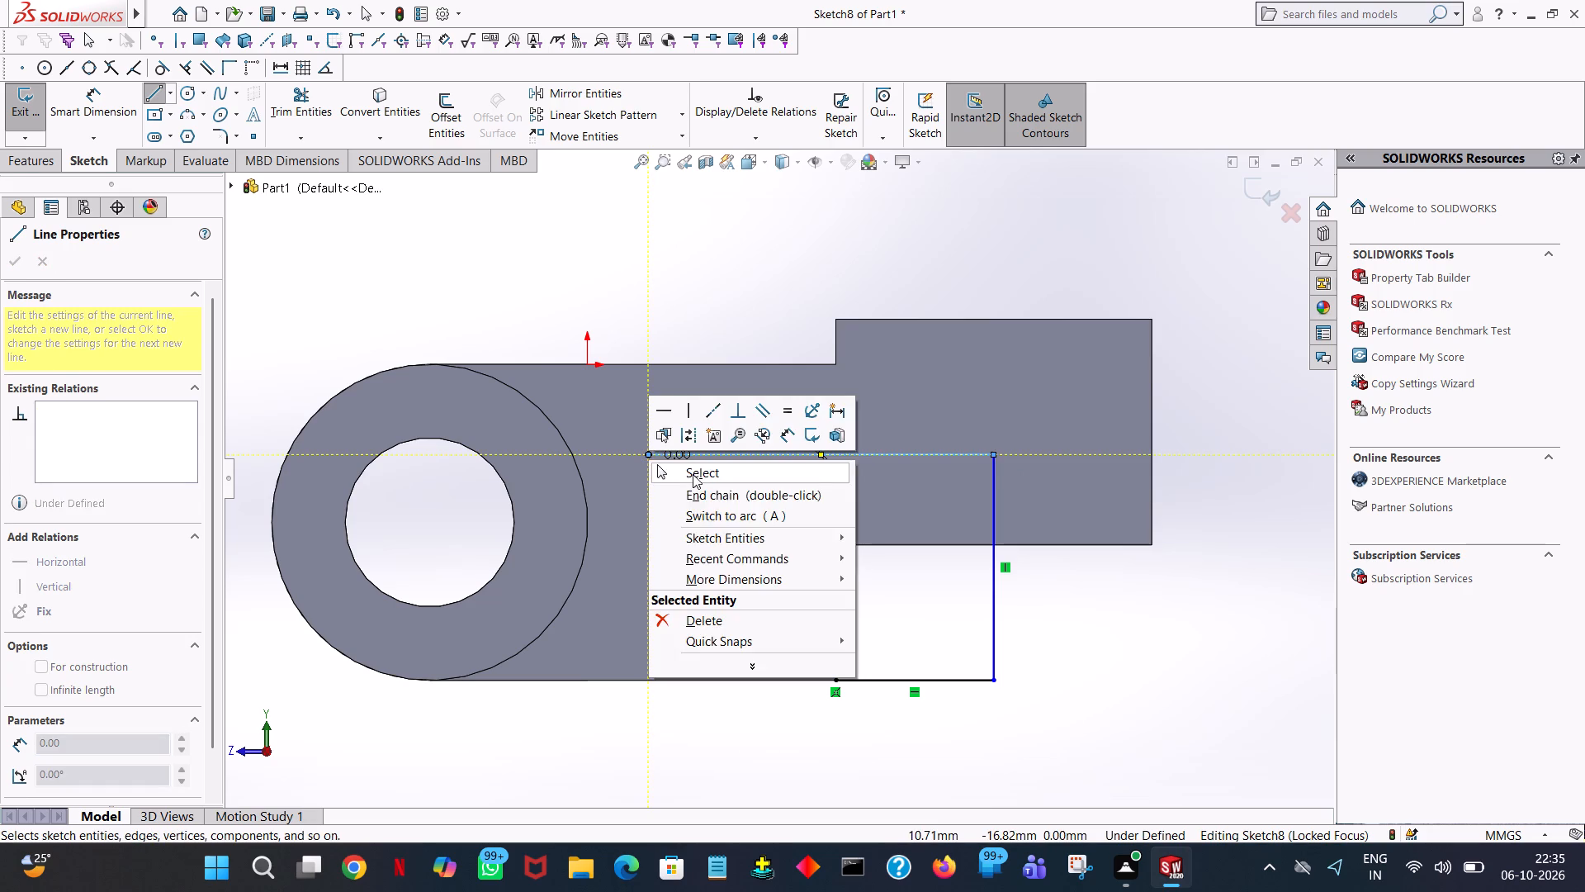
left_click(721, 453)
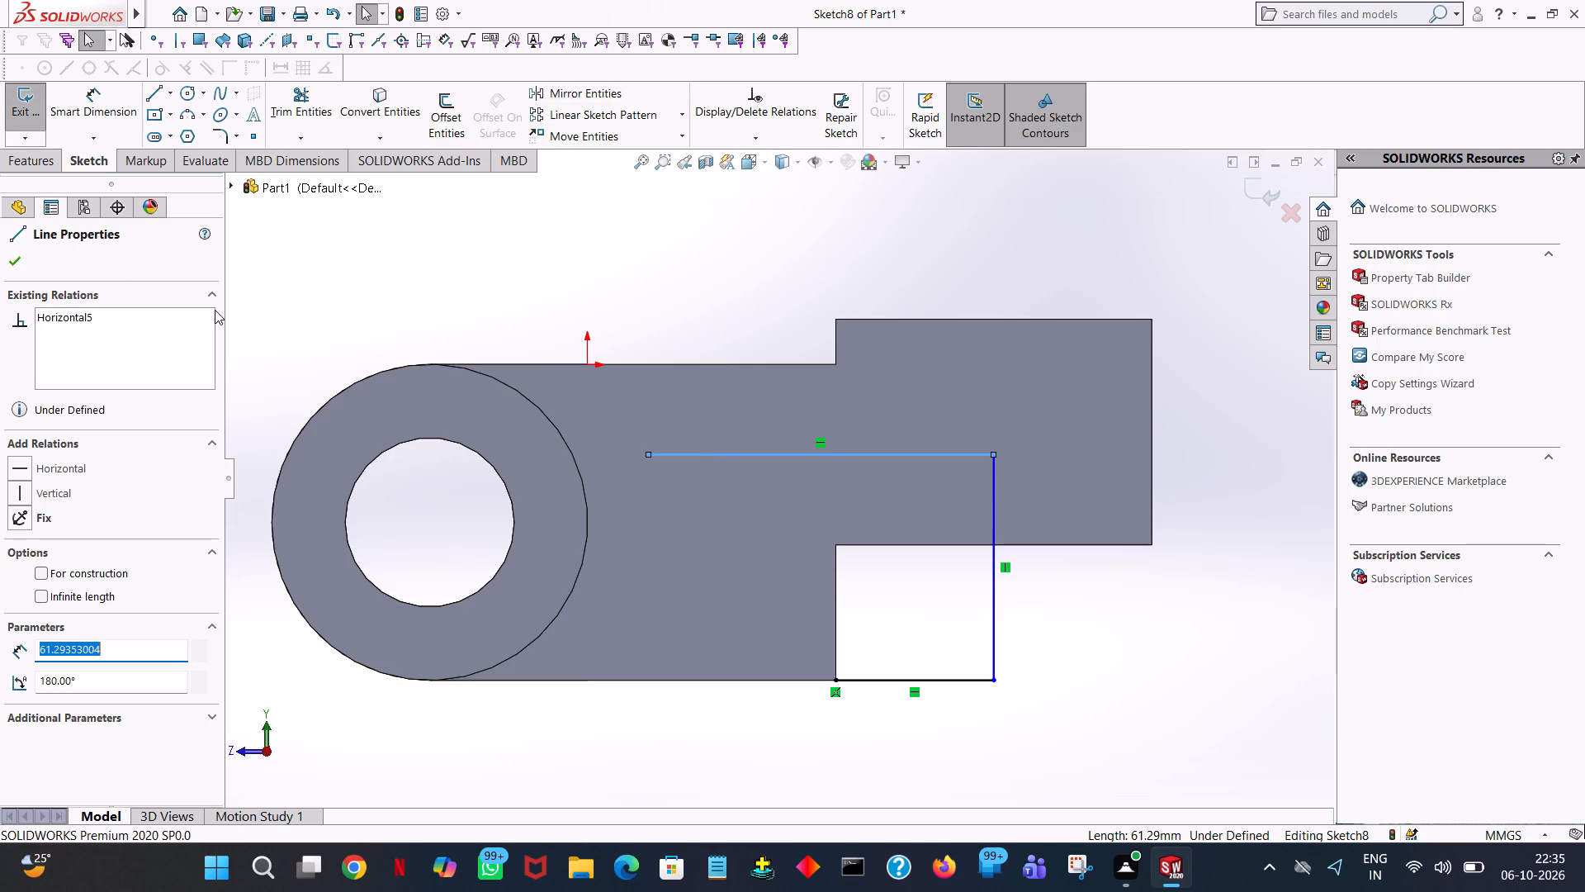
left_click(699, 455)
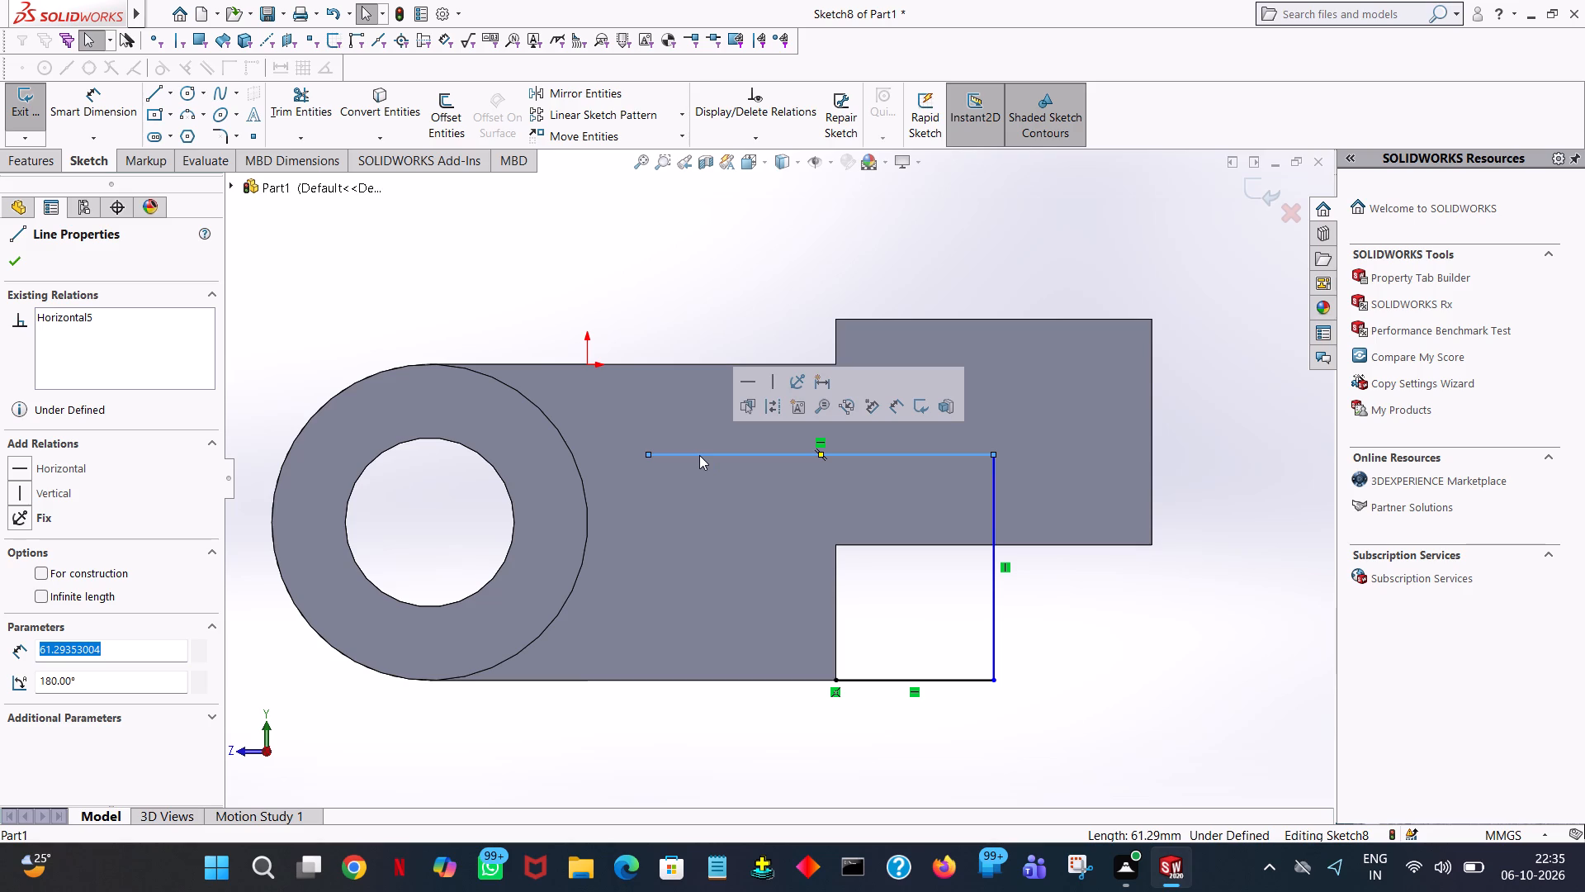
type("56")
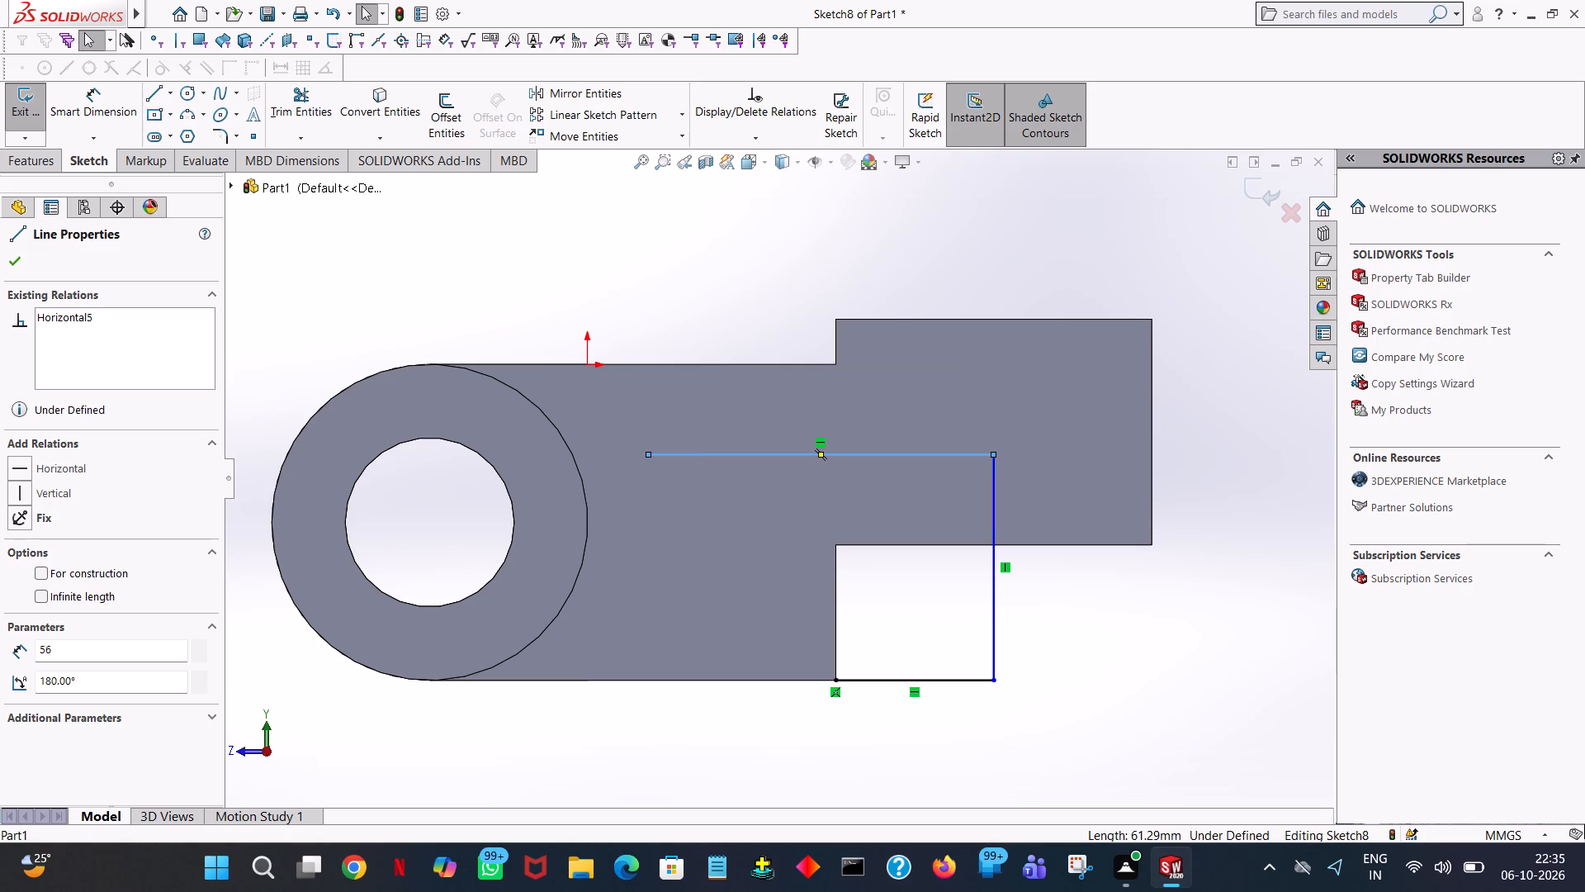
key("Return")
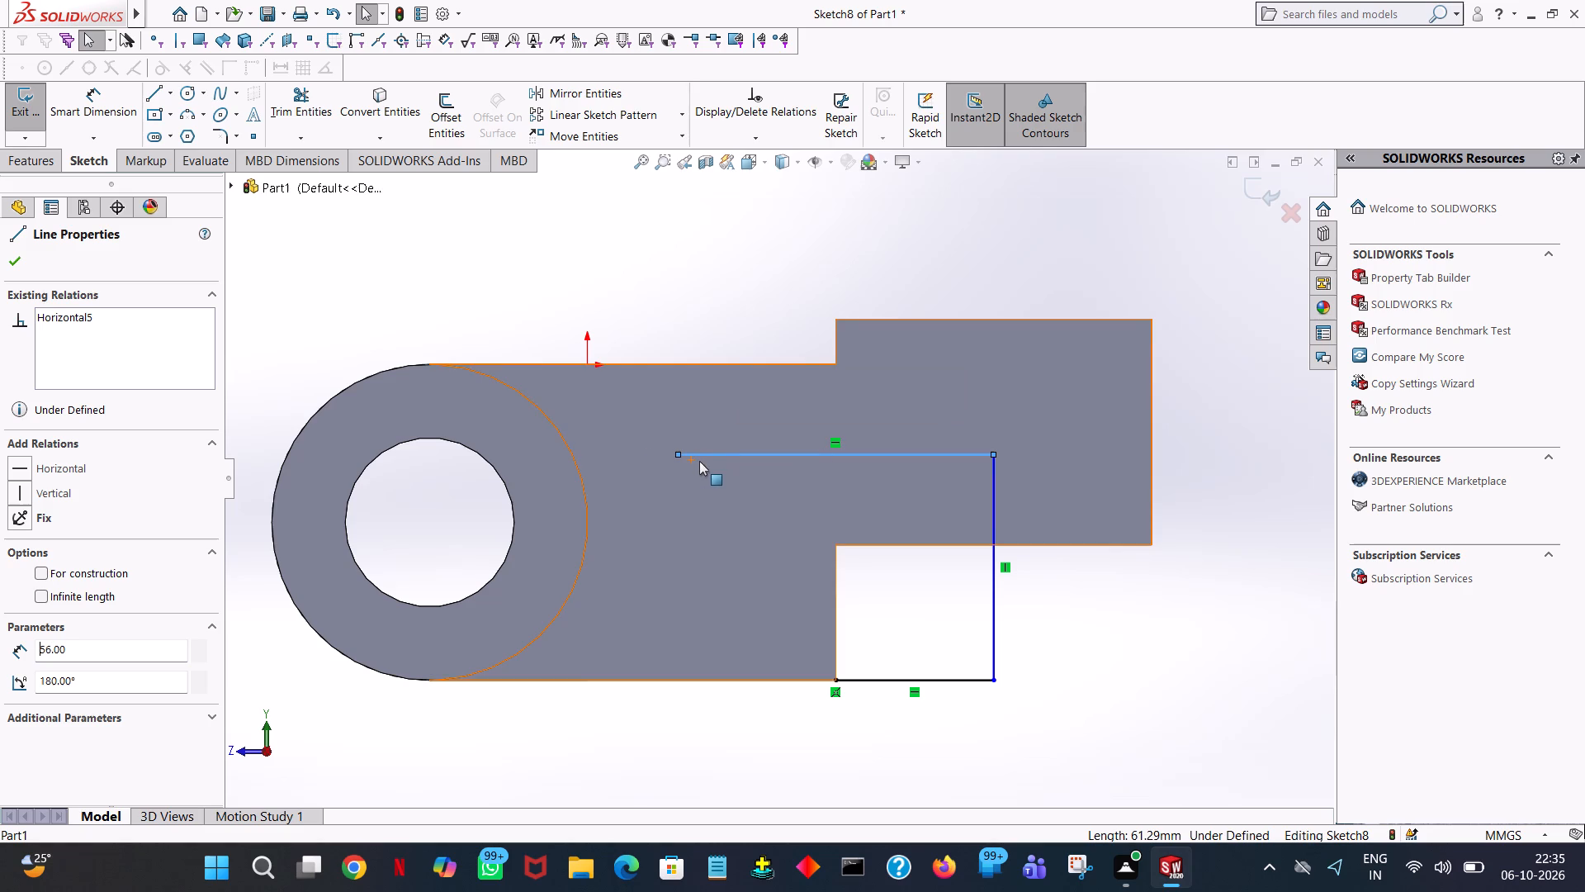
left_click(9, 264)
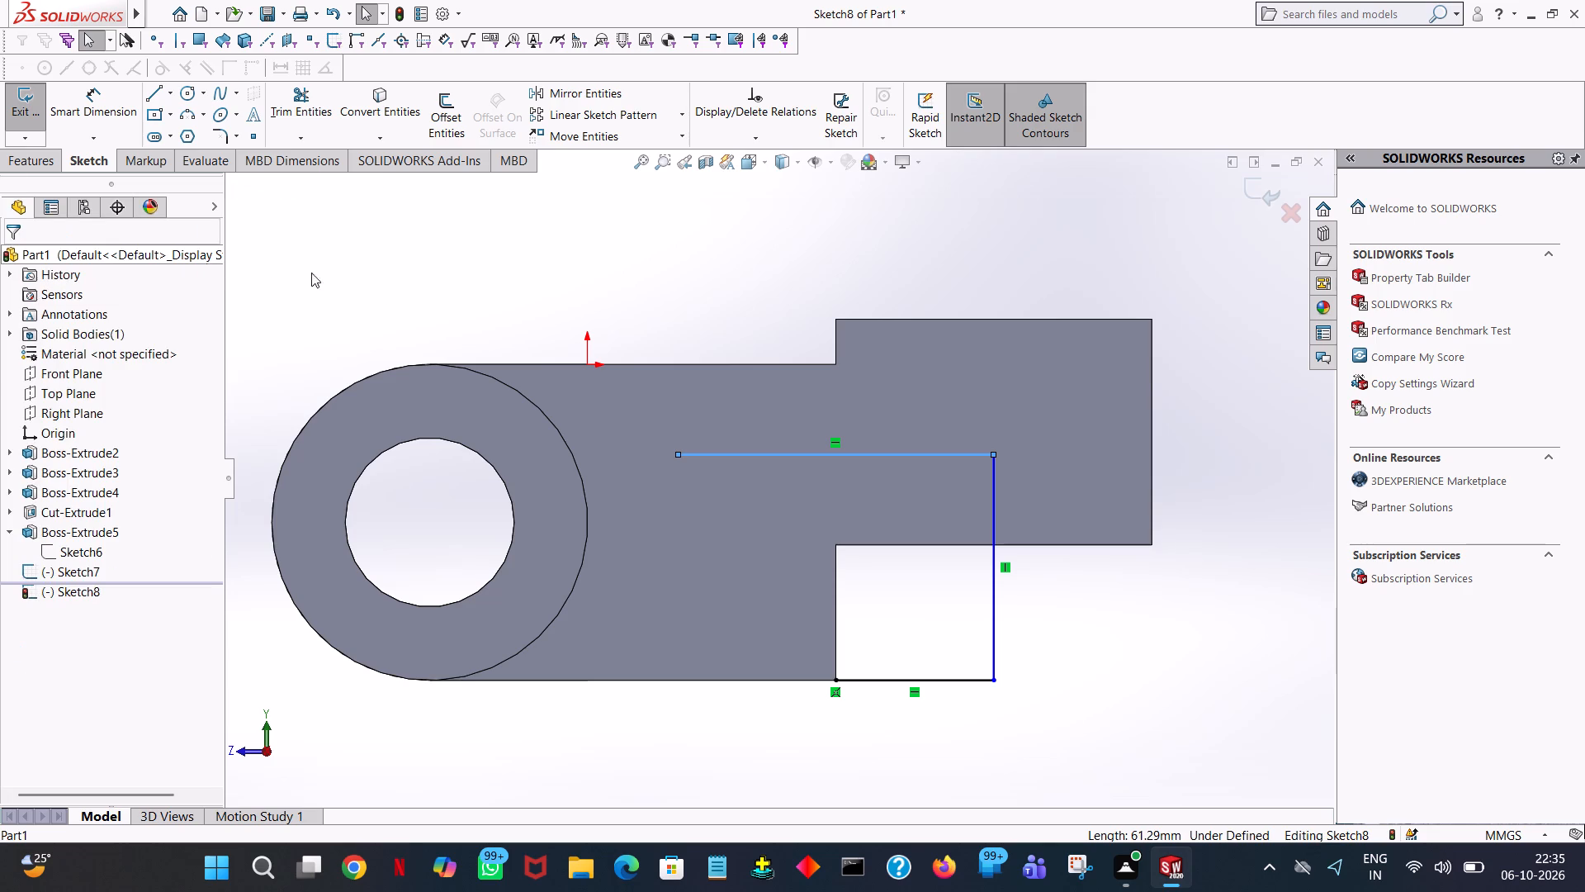
Trim away the 56 mm, 40 mm and 28 mm lines to clear the side-face sketch.
left_click(294, 97)
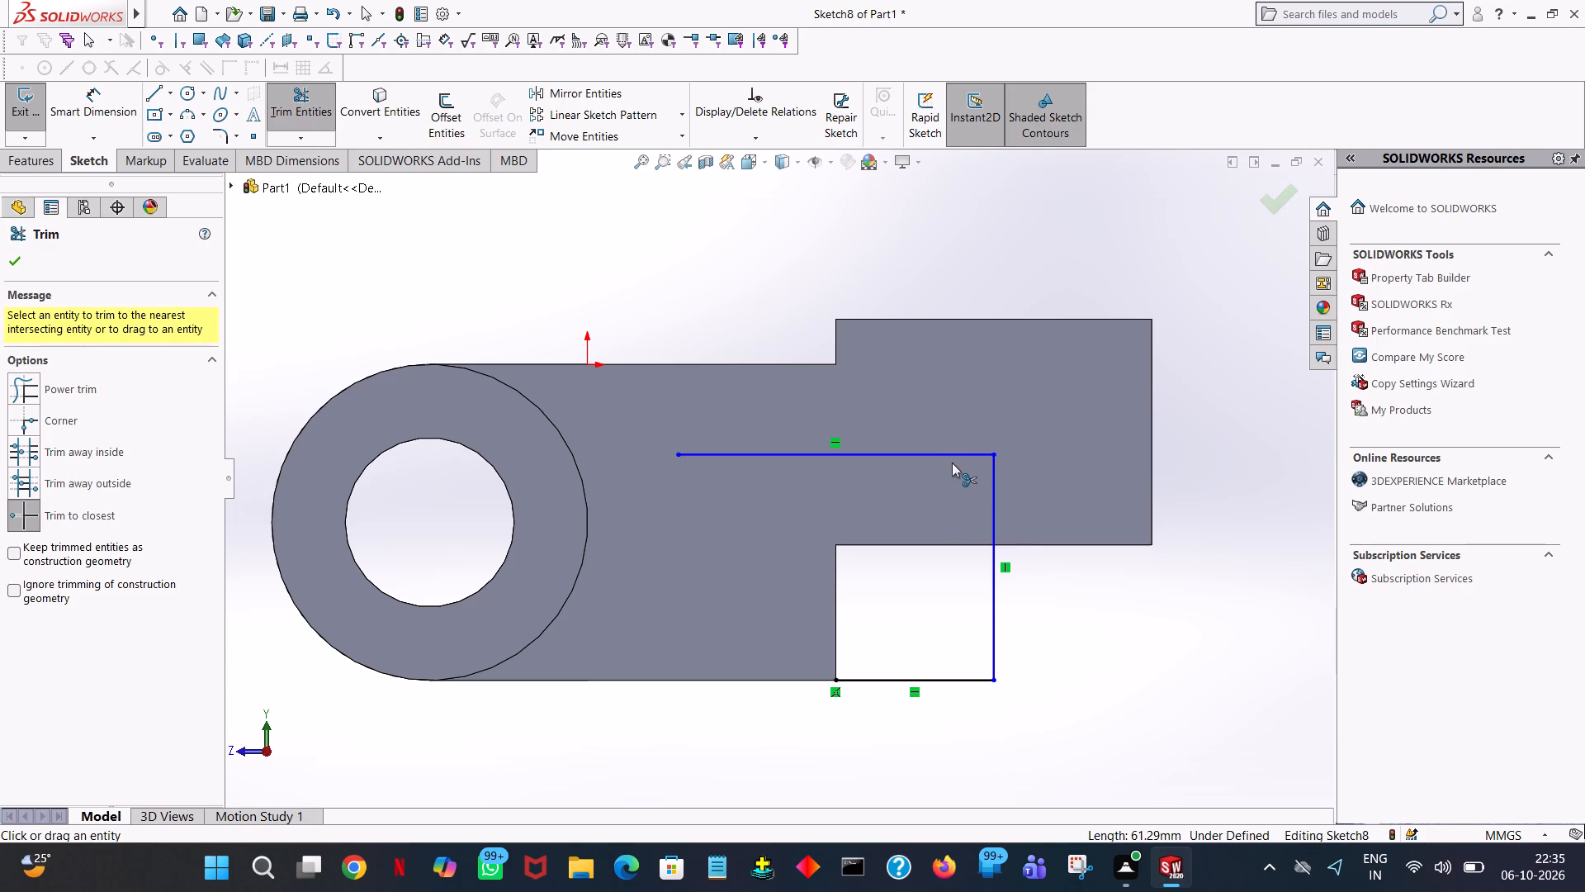
left_click(949, 455)
left_click(996, 524)
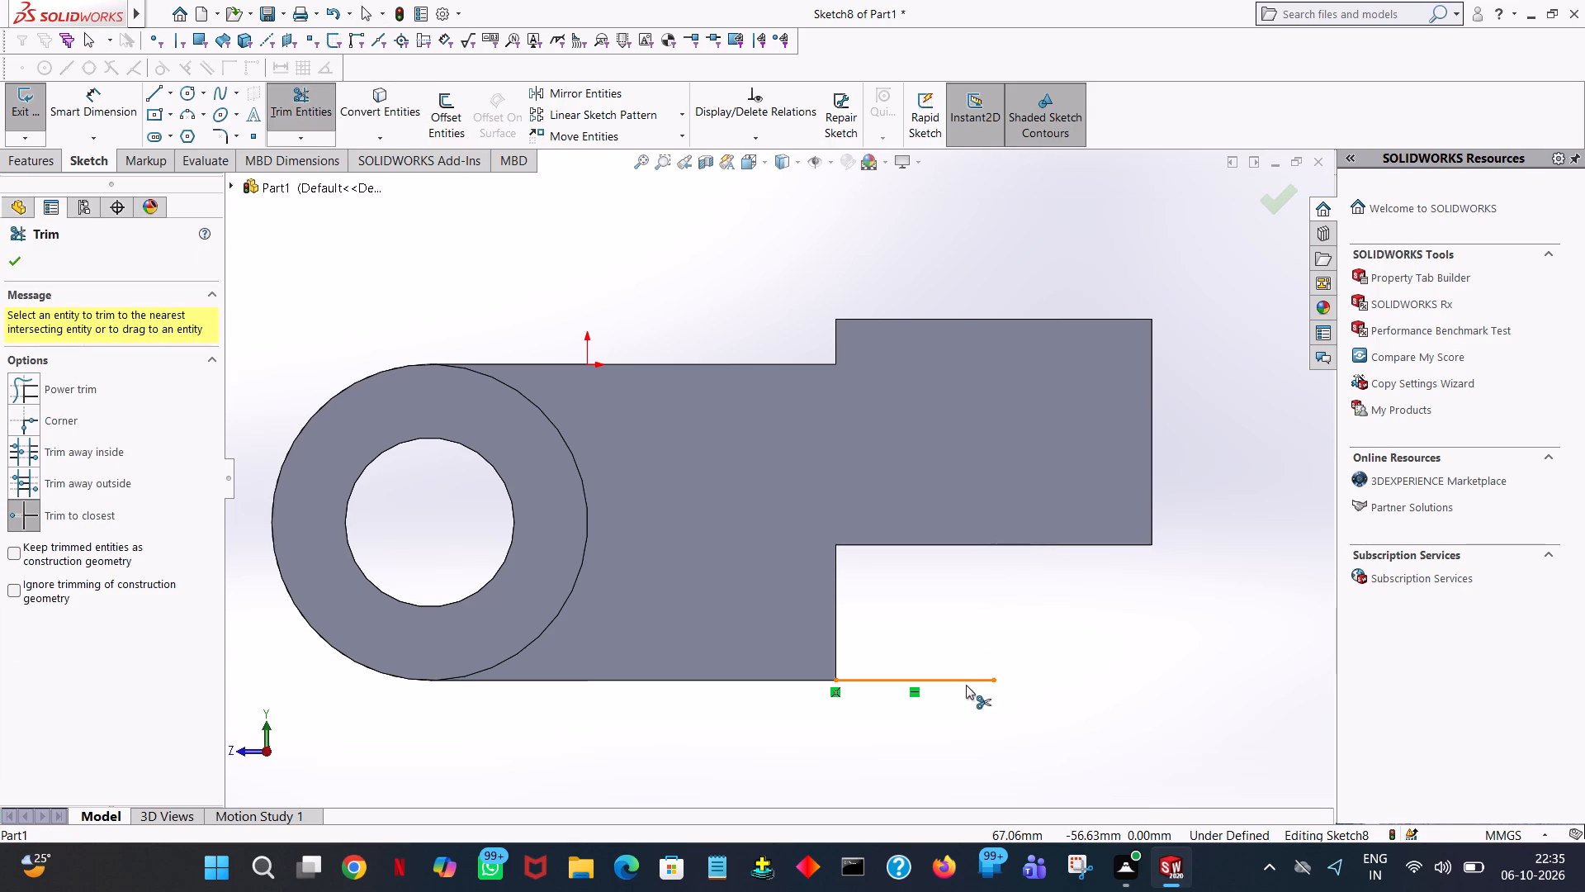
left_click(966, 685)
left_click(17, 255)
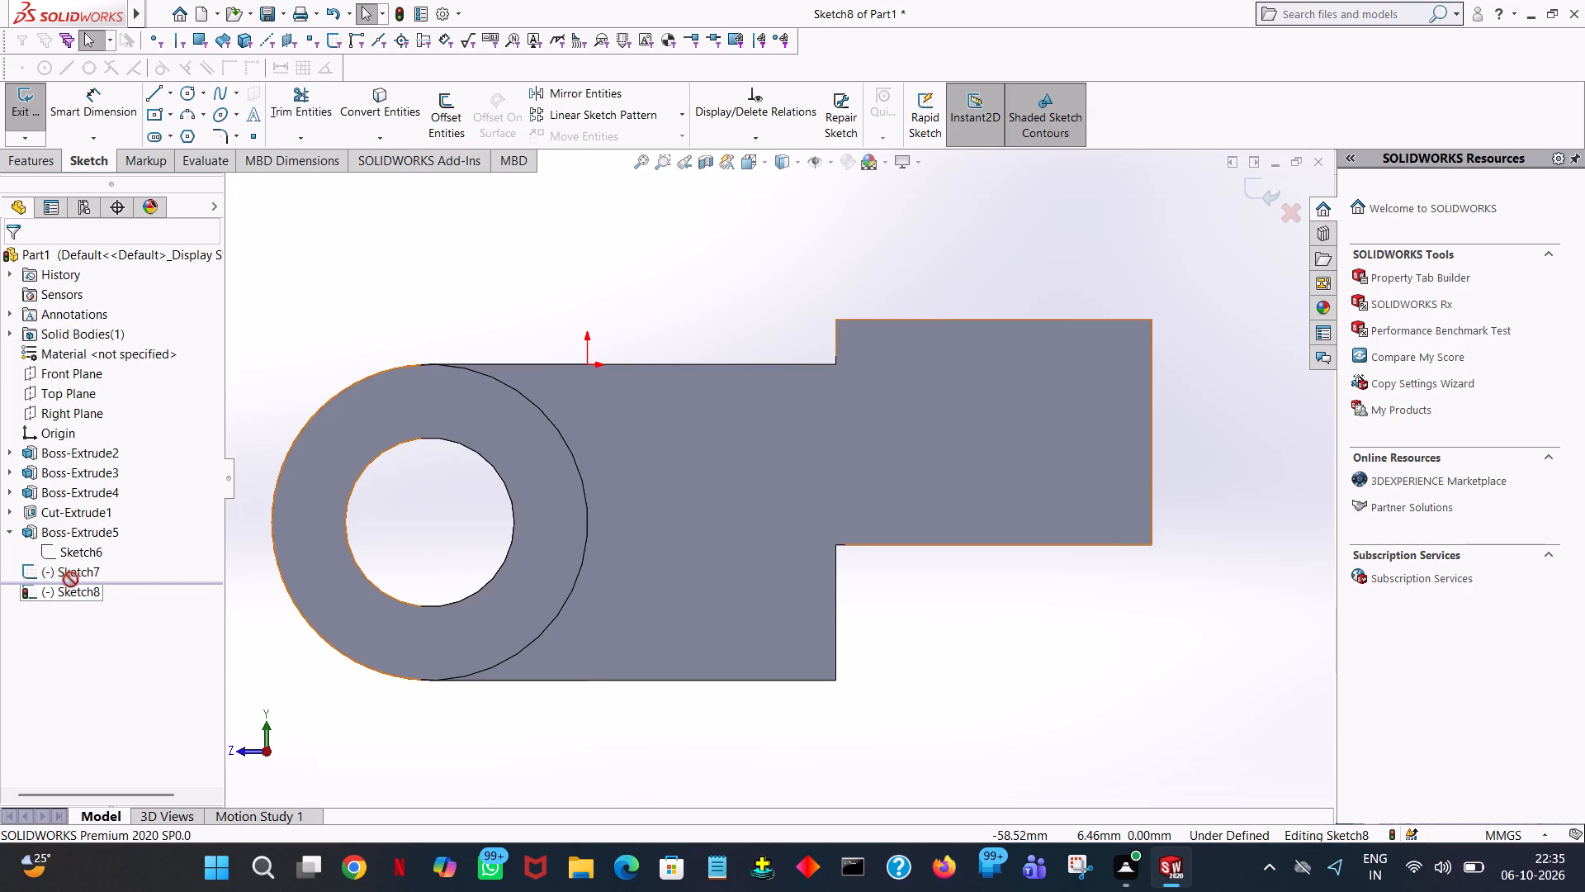
Open the end block's rectangle sketch, Sketch6, for editing and set its horizontal length to 48 mm.
left_click(70, 575)
right_click(70, 575)
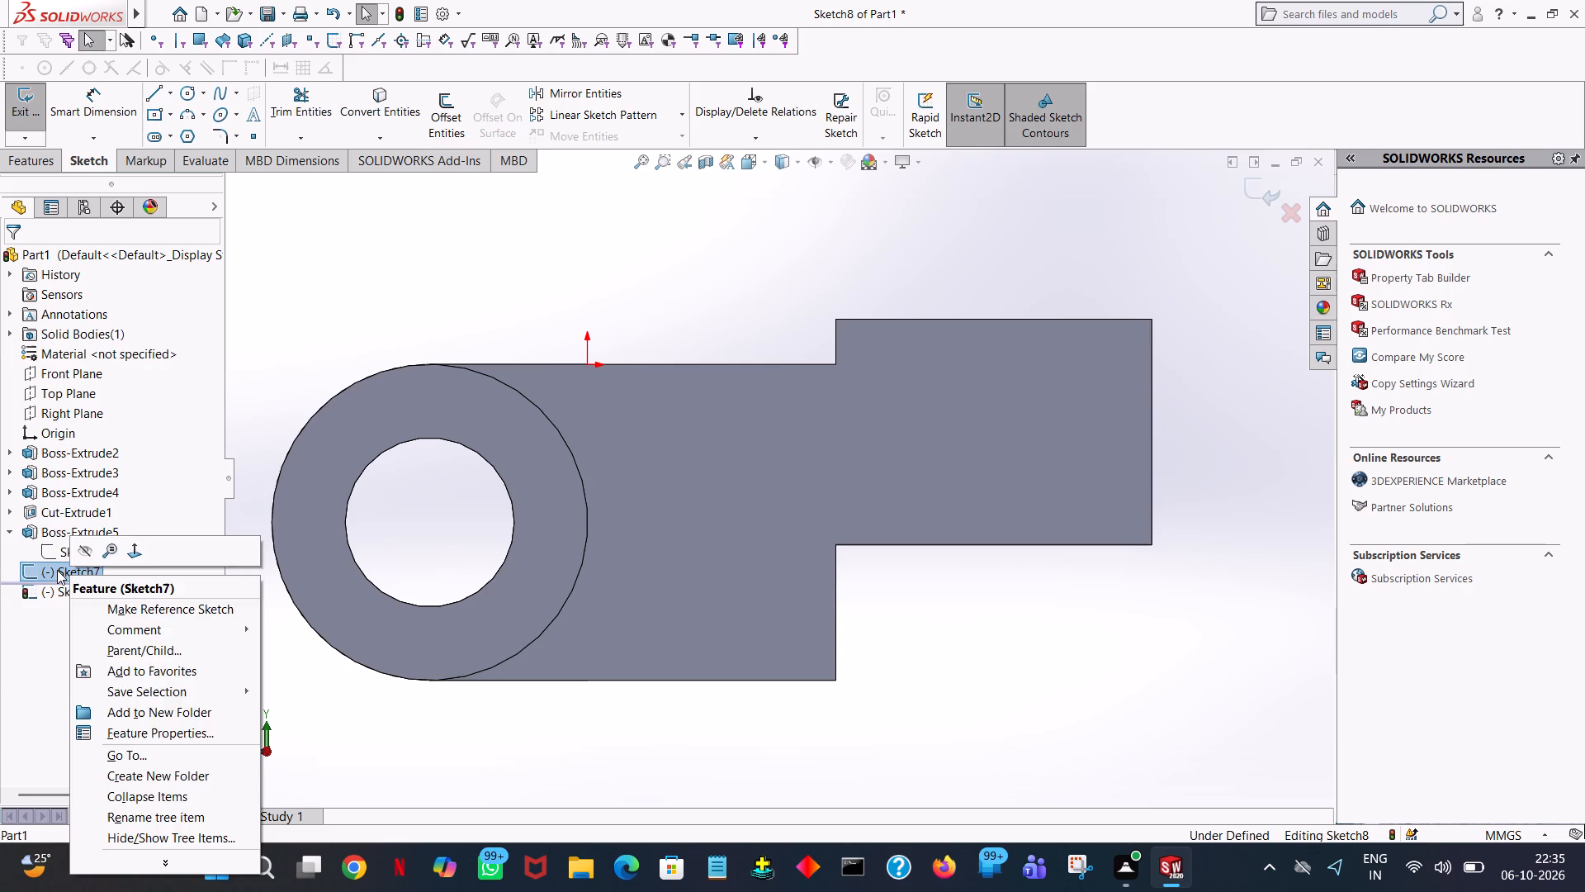
double_click(57, 570)
double_click(54, 571)
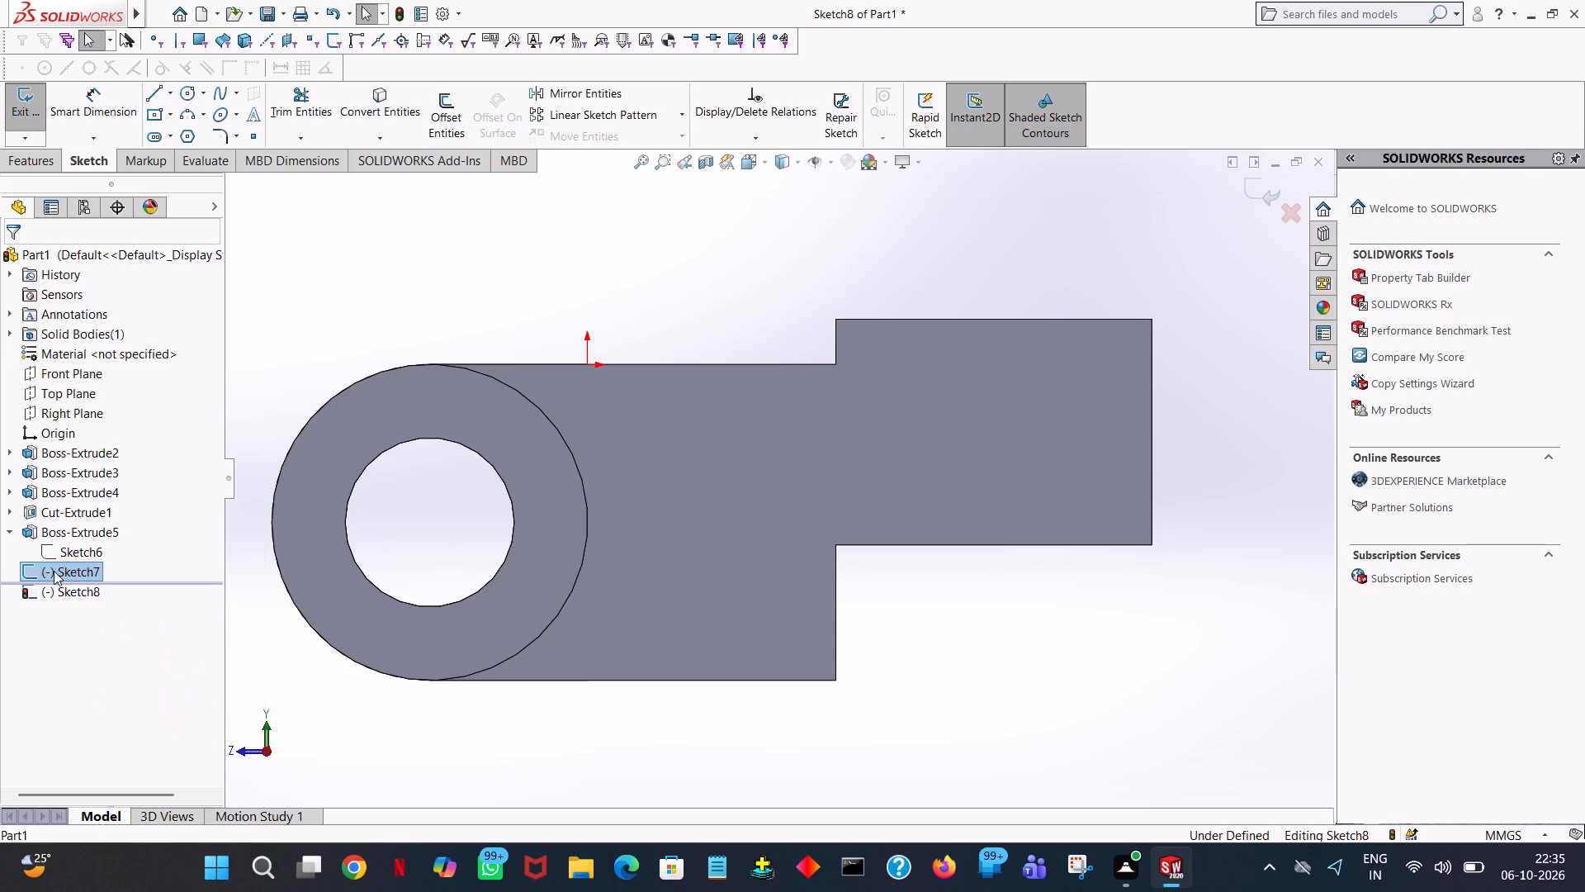
double_click(54, 571)
double_click(56, 550)
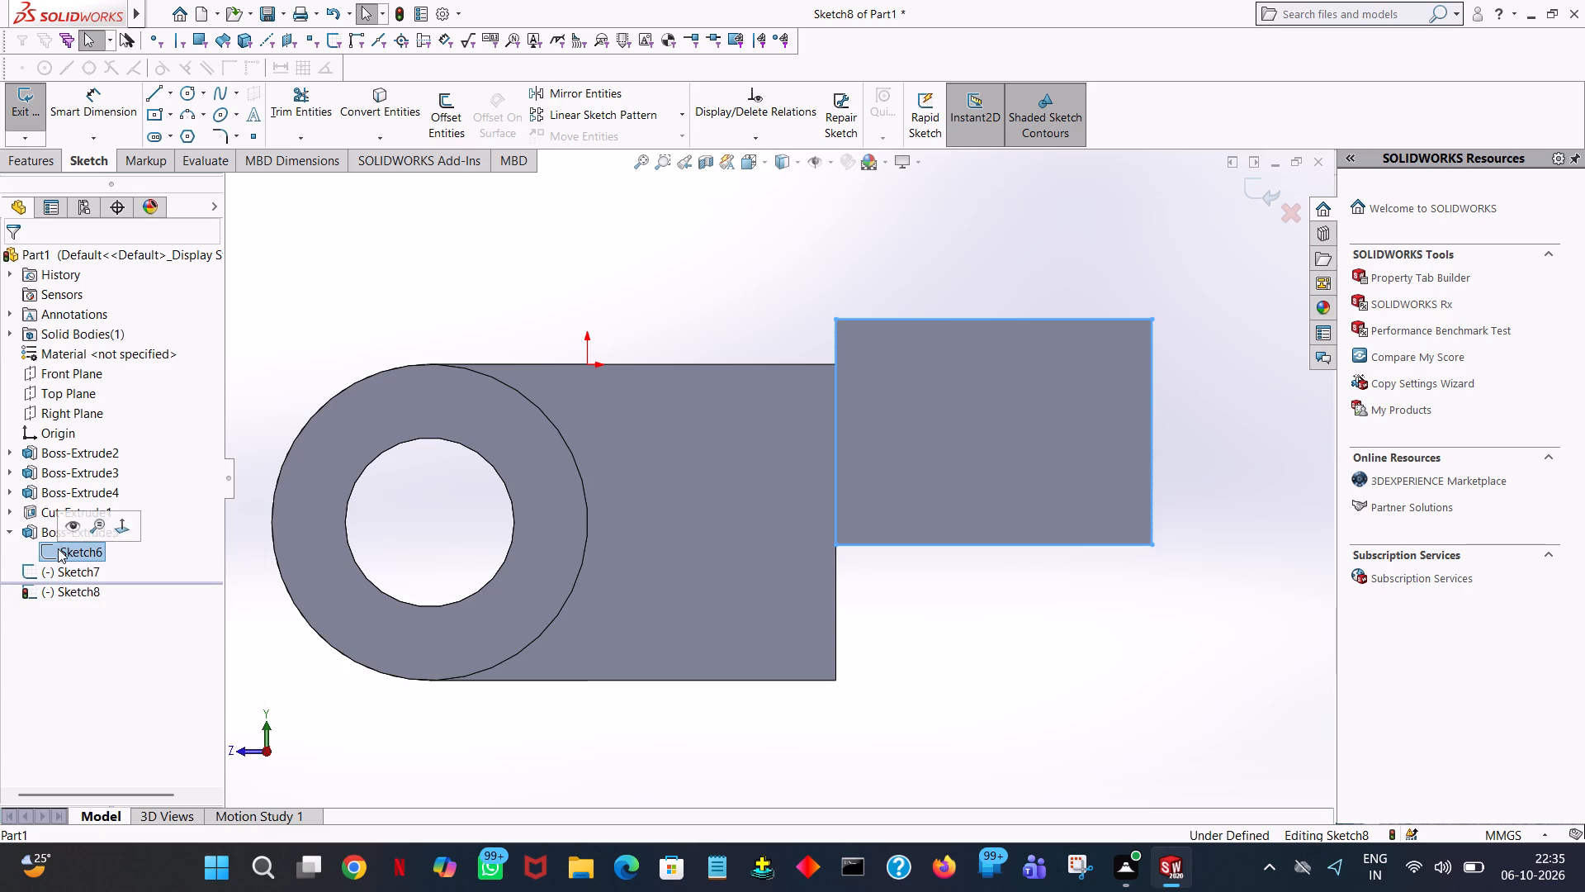
double_click(58, 547)
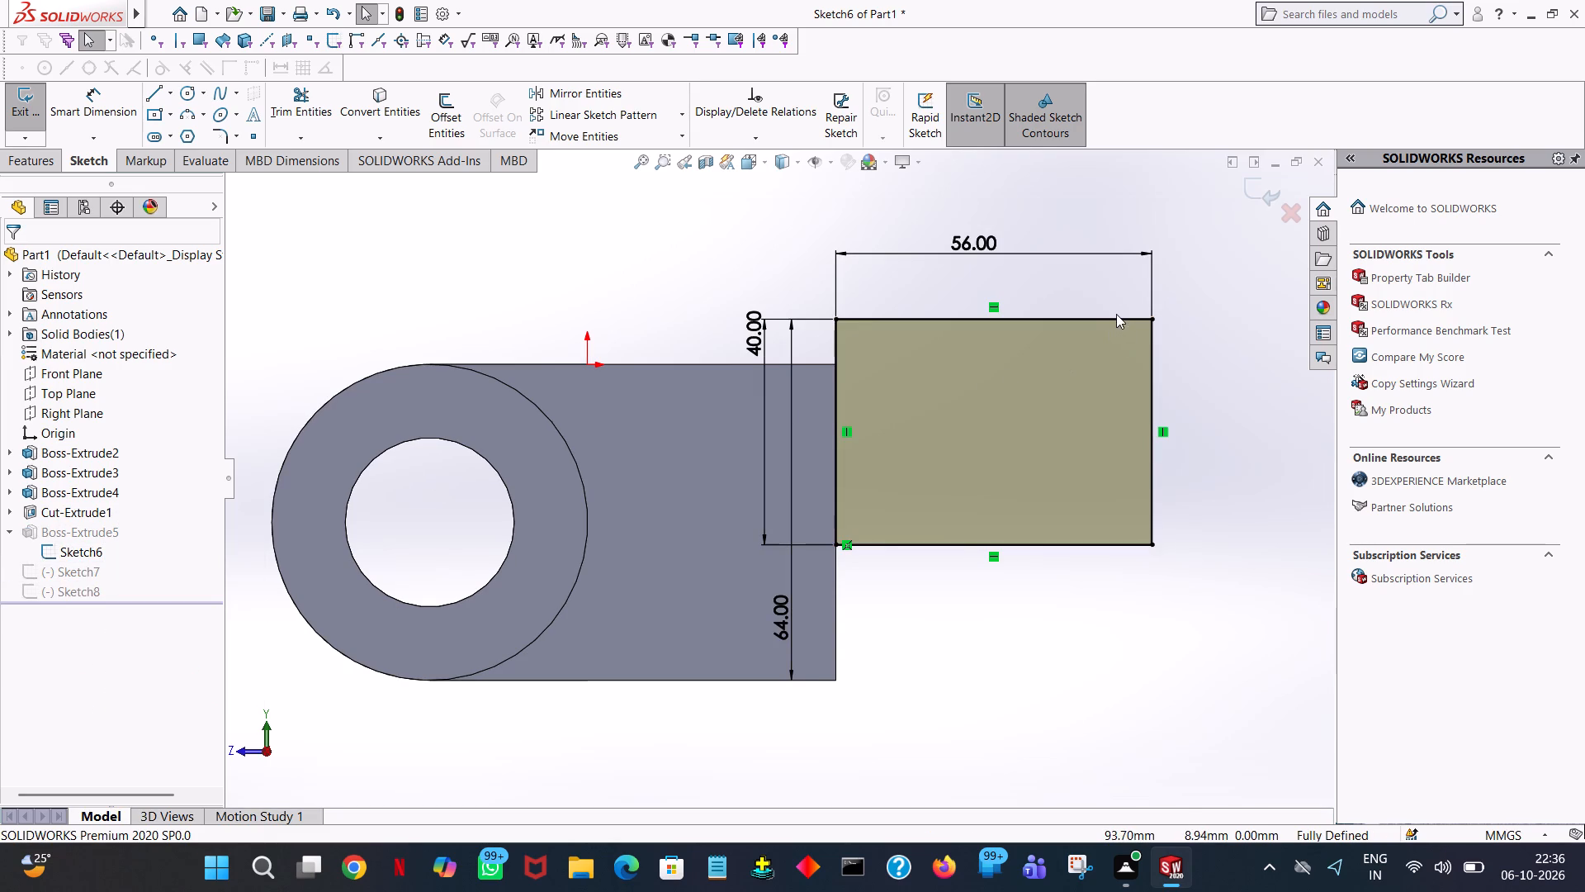
left_click(972, 247)
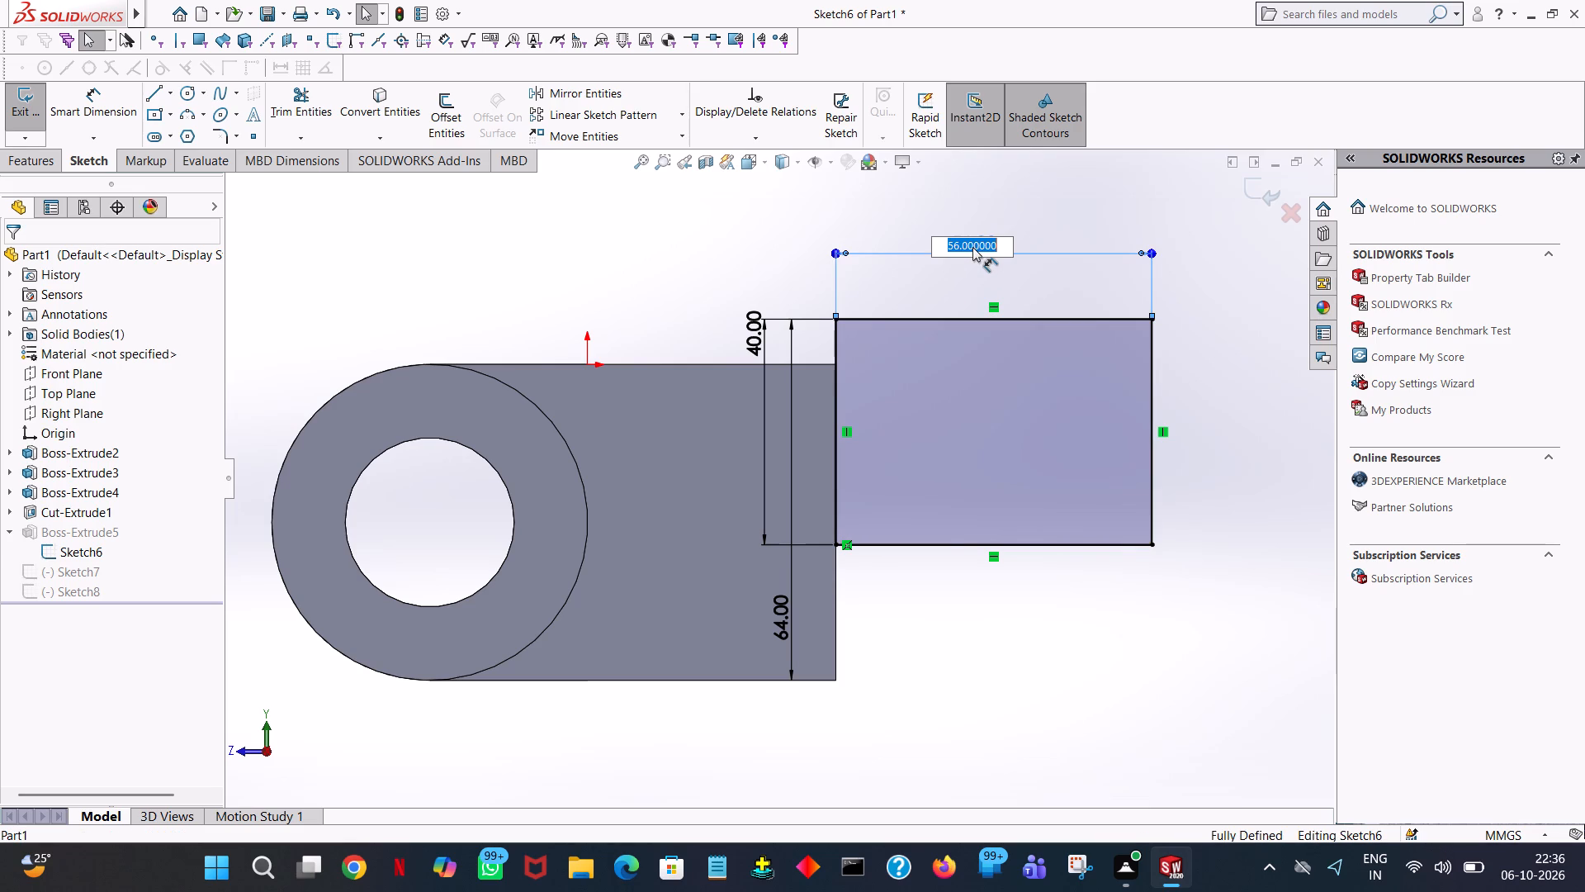
type("56-2")
key("BackSpace")
key("8")
key("Return")
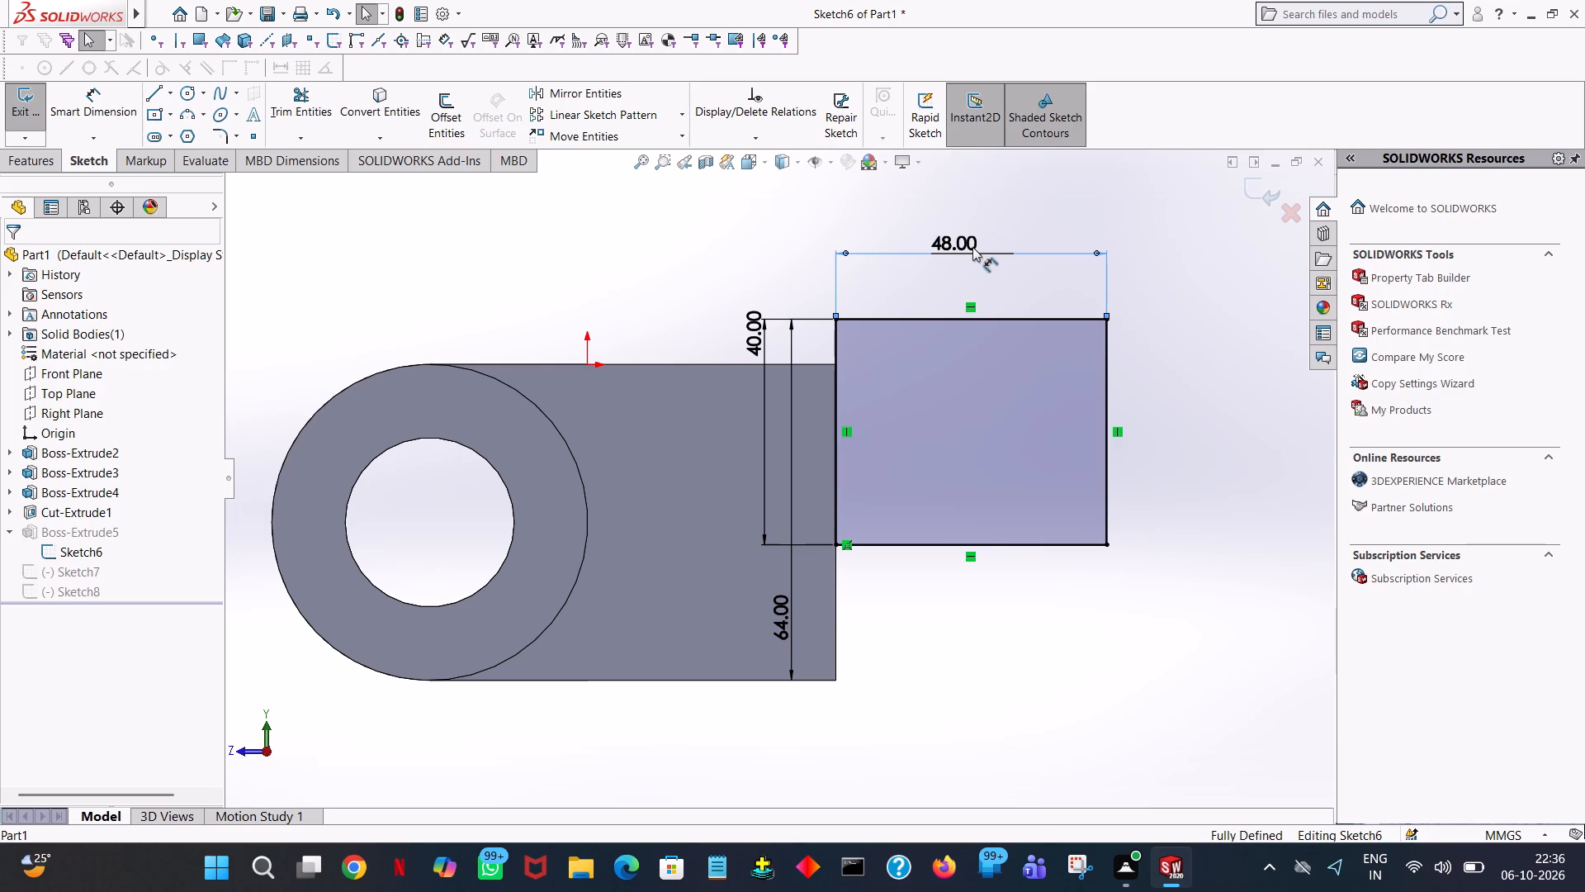
left_click(700, 259)
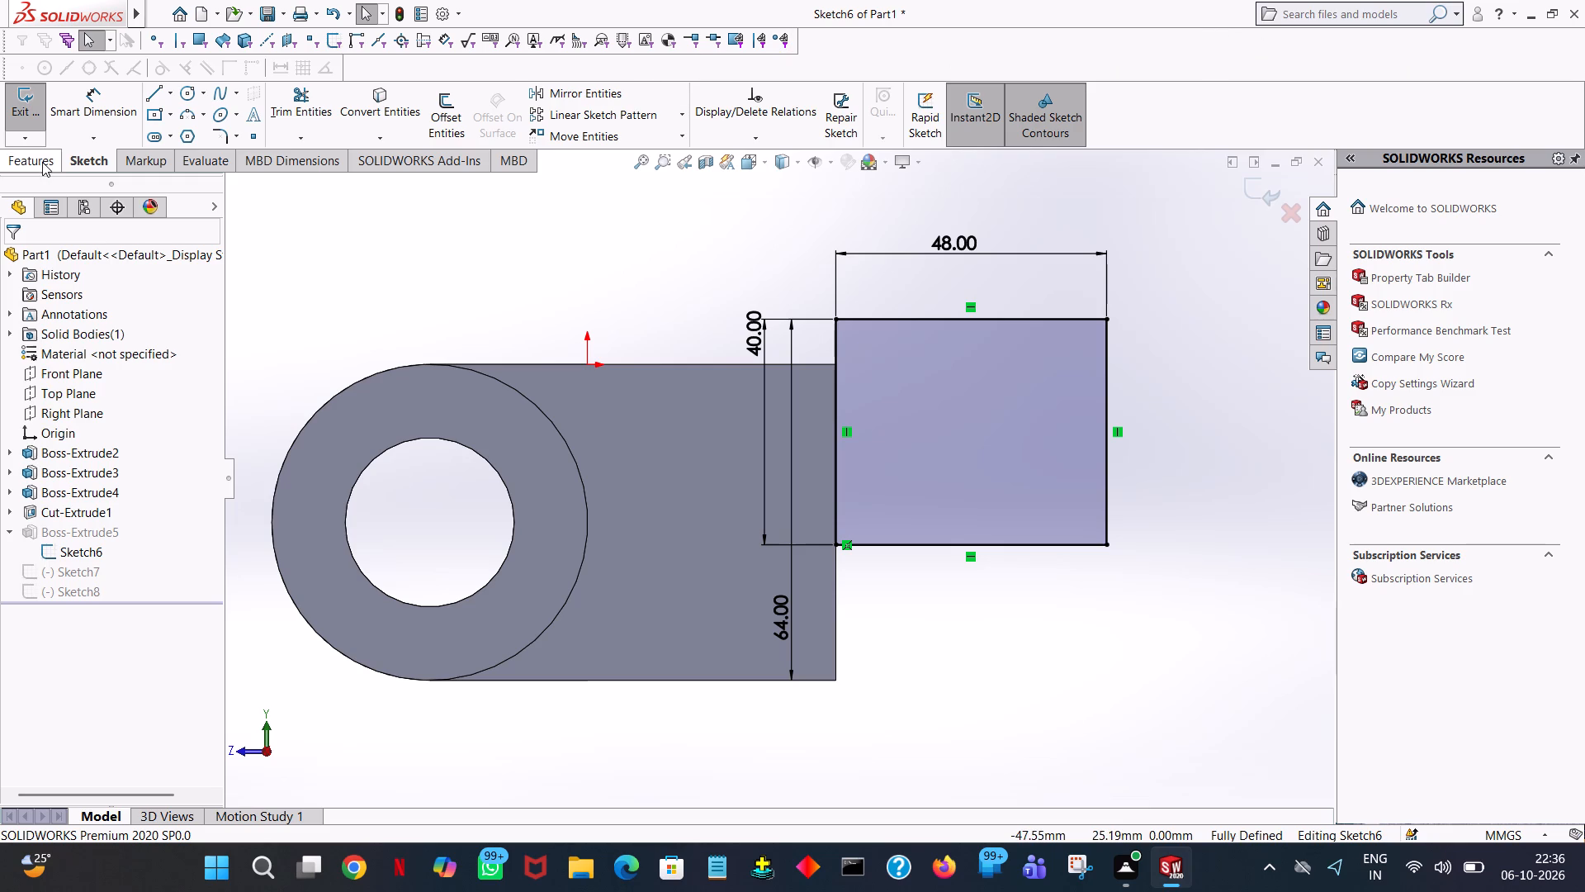
left_click(469, 225)
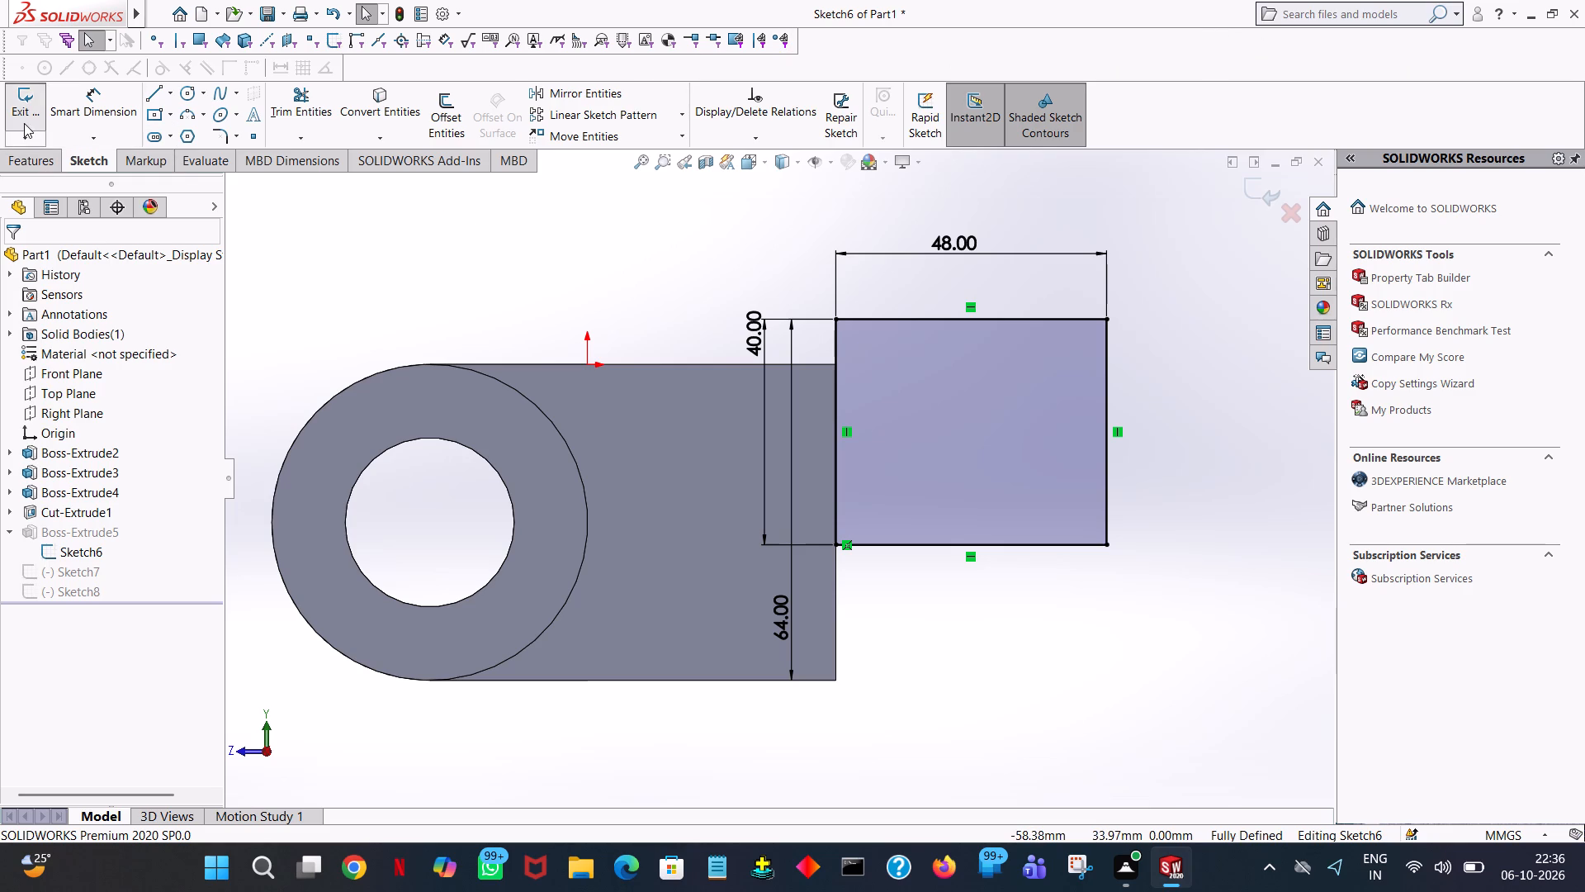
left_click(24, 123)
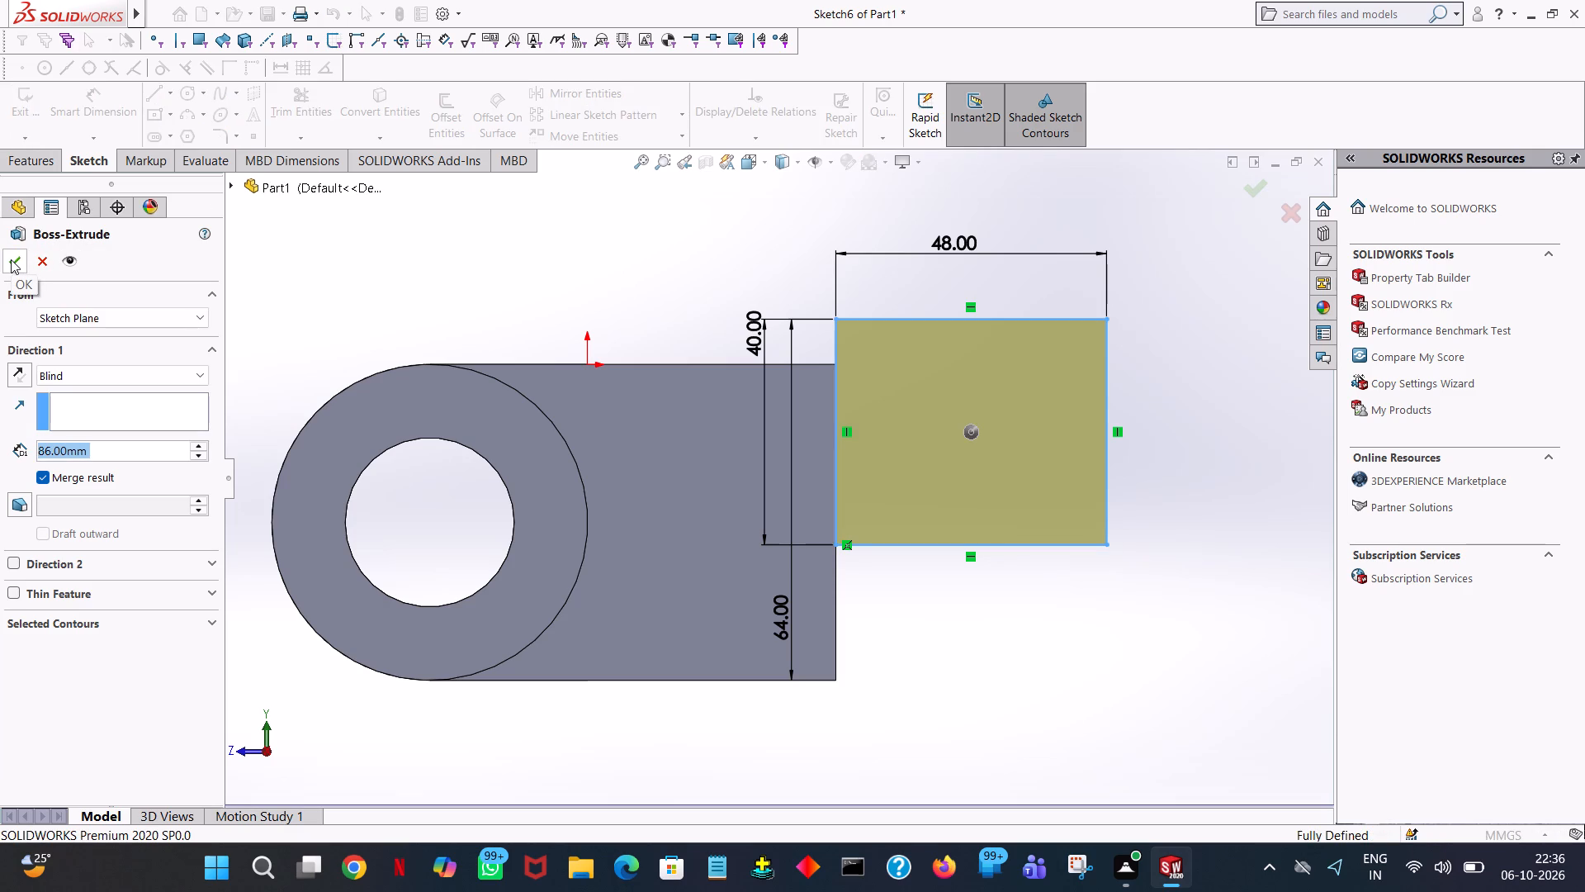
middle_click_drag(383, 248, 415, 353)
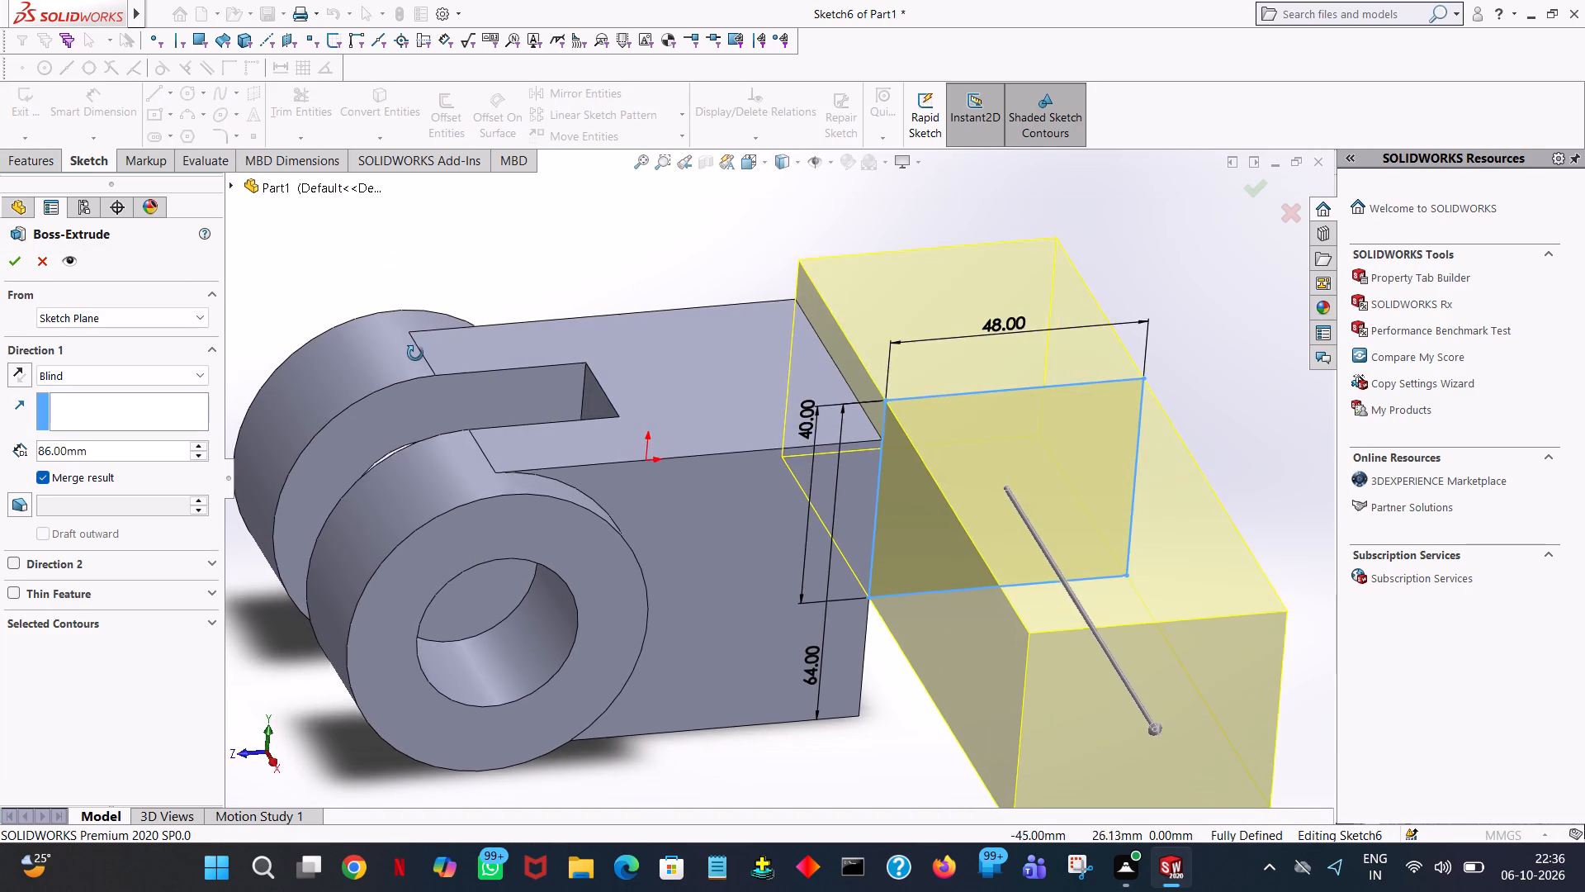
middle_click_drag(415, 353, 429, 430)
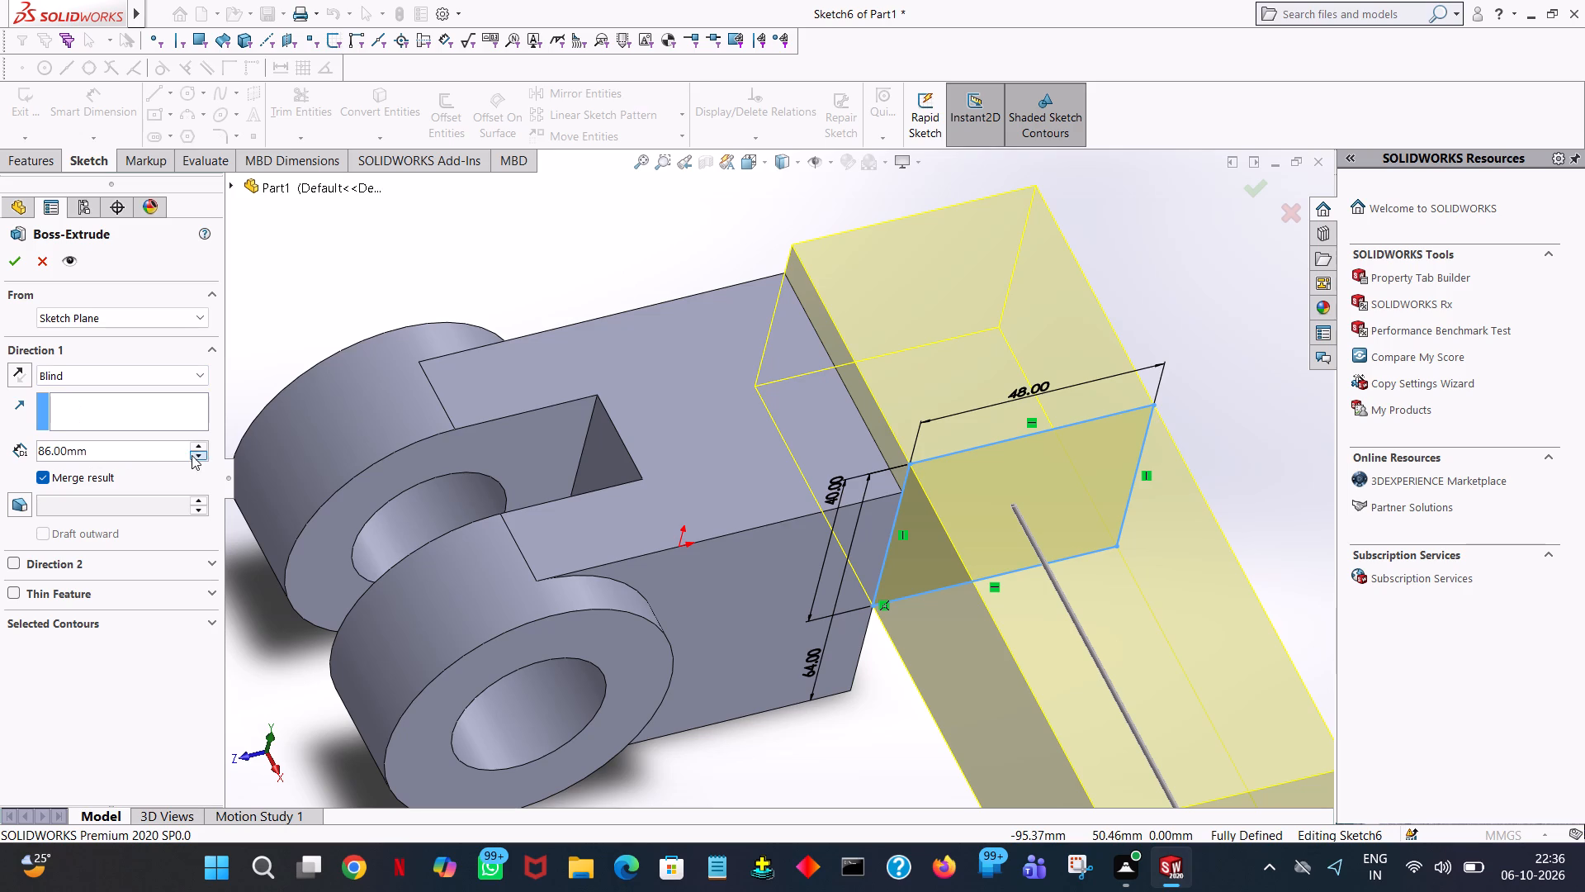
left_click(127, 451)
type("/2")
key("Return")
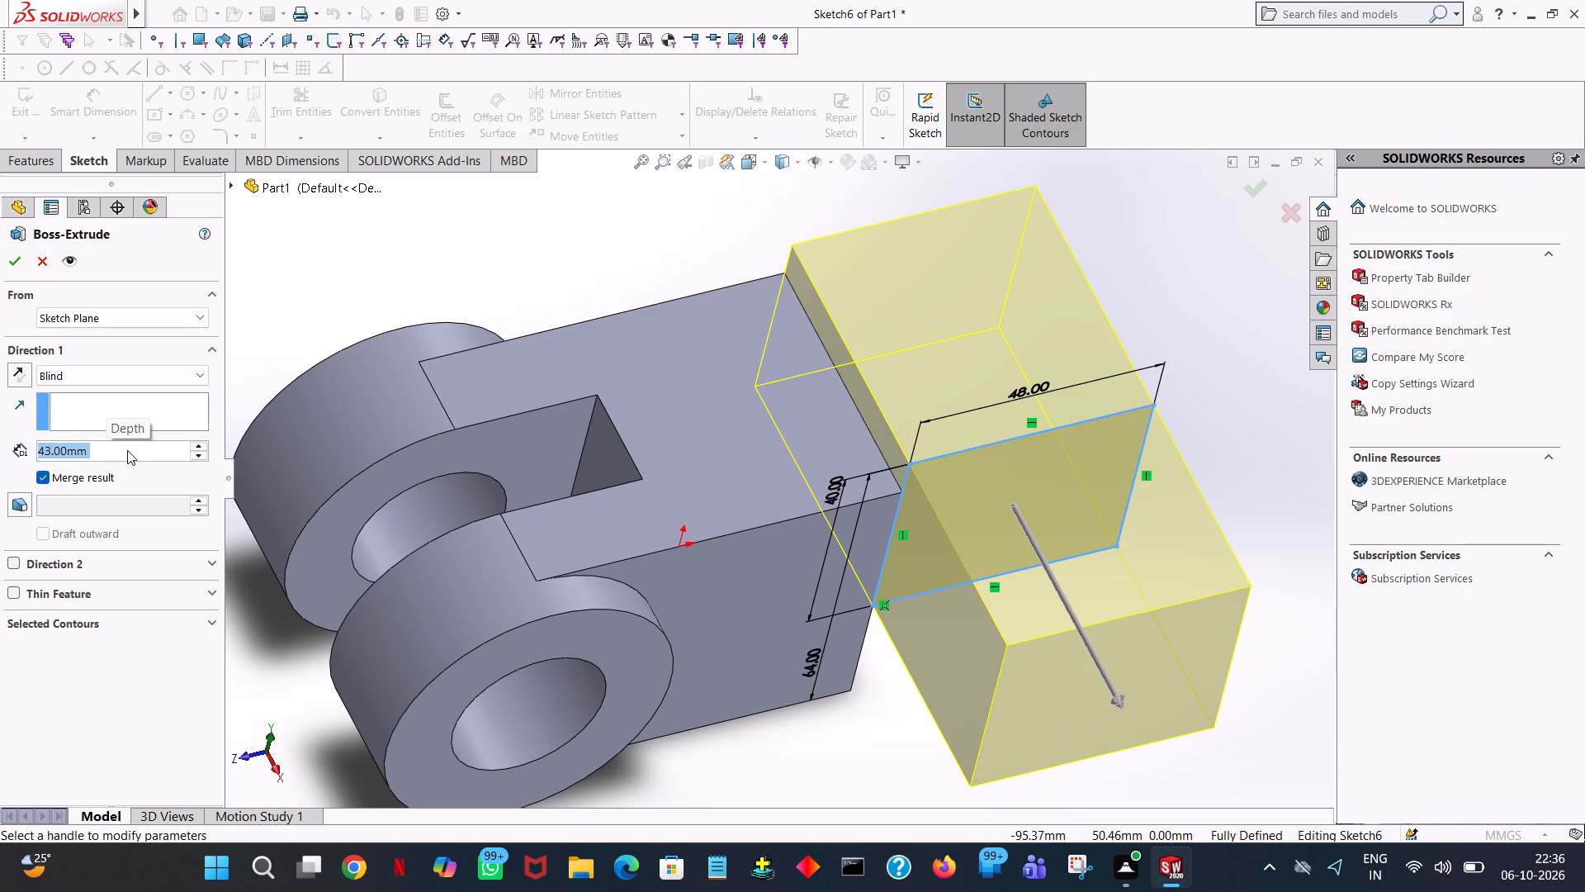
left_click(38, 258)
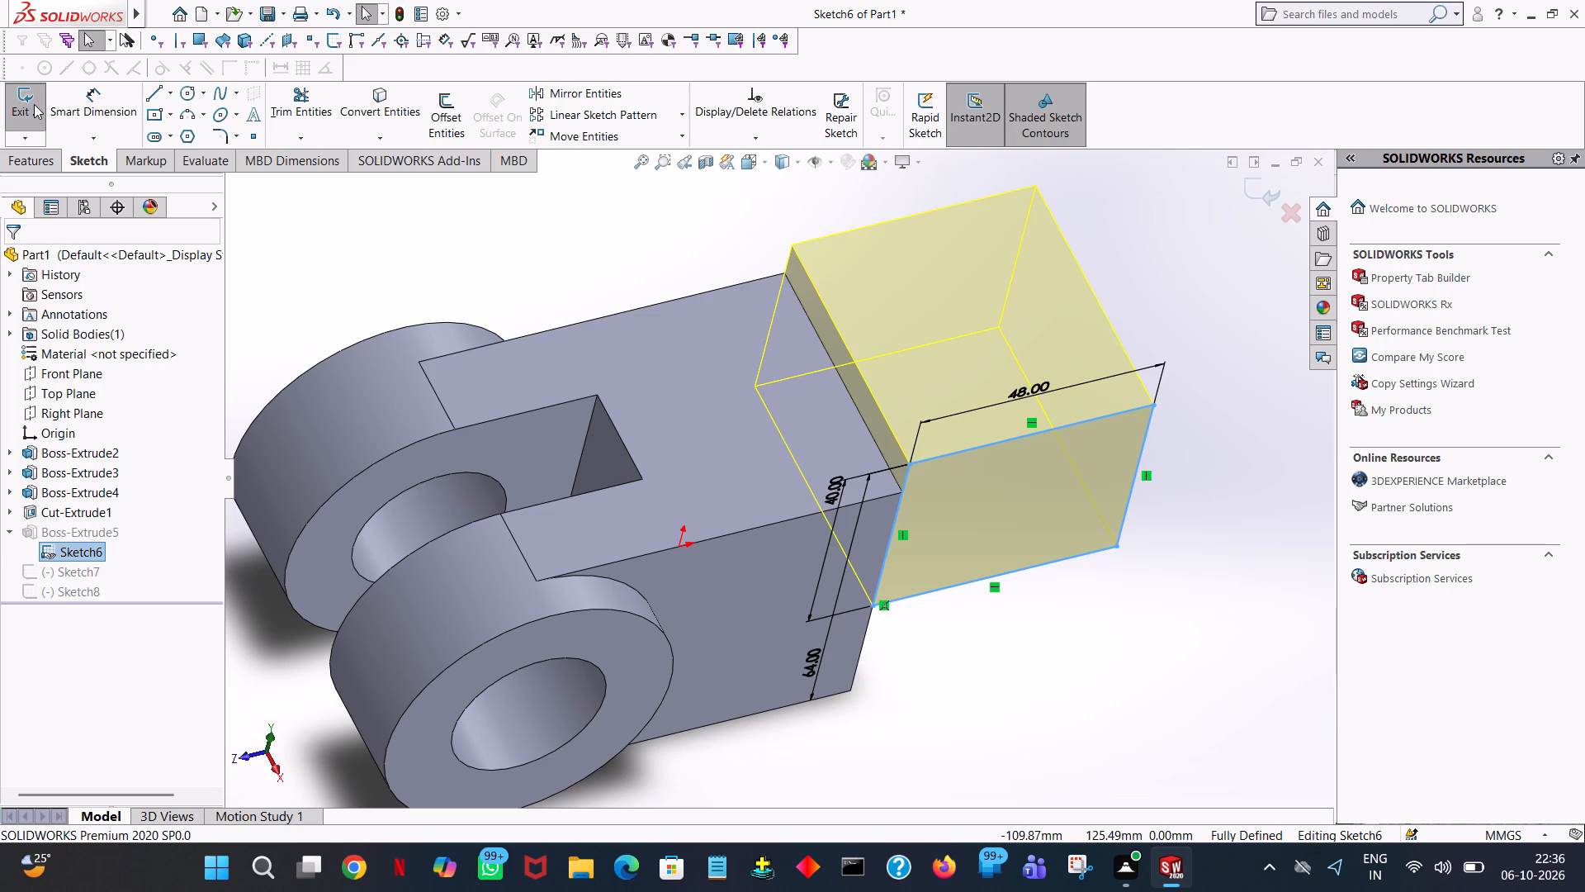
Exit the end block's sketch to rebuild the part.
left_click(30, 106)
left_click(952, 639)
middle_click_drag(953, 638, 953, 629)
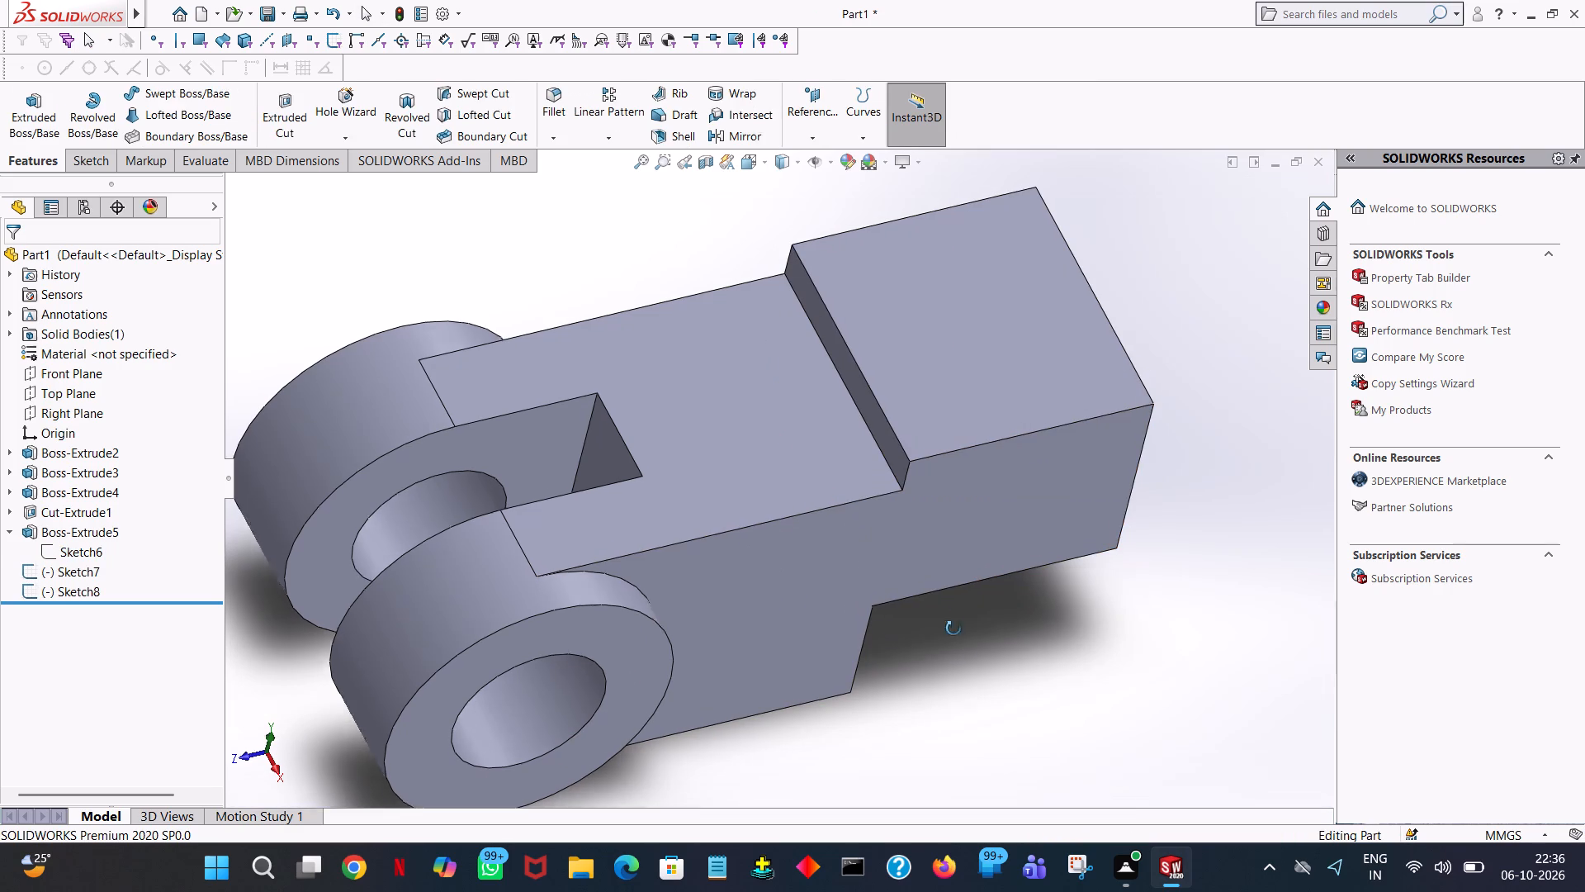
middle_click_drag(953, 629, 971, 457)
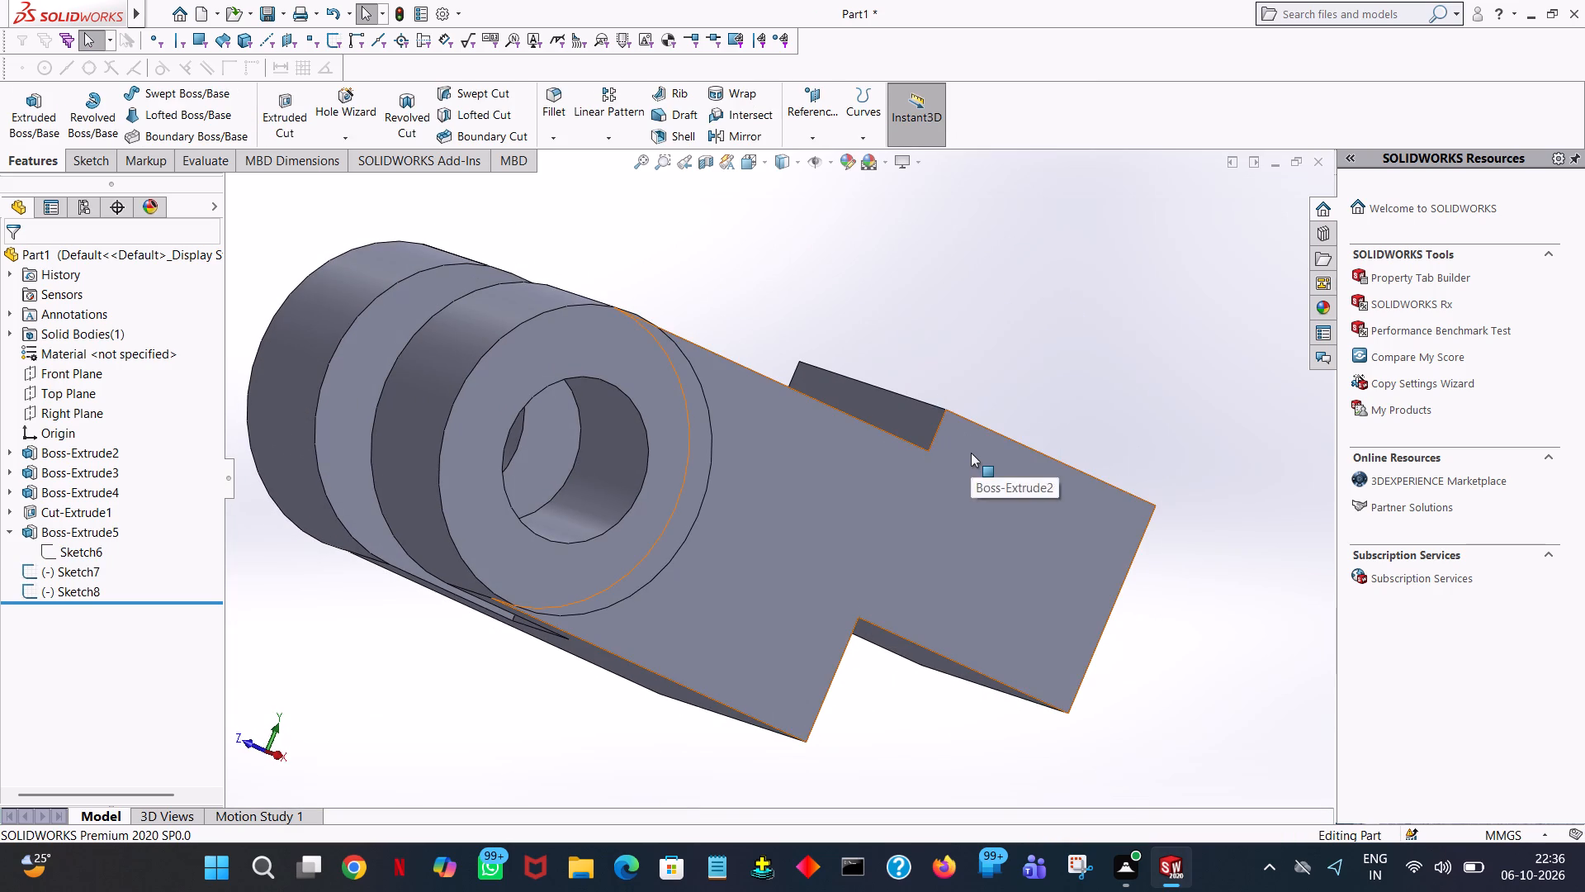
key("ctrl+7")
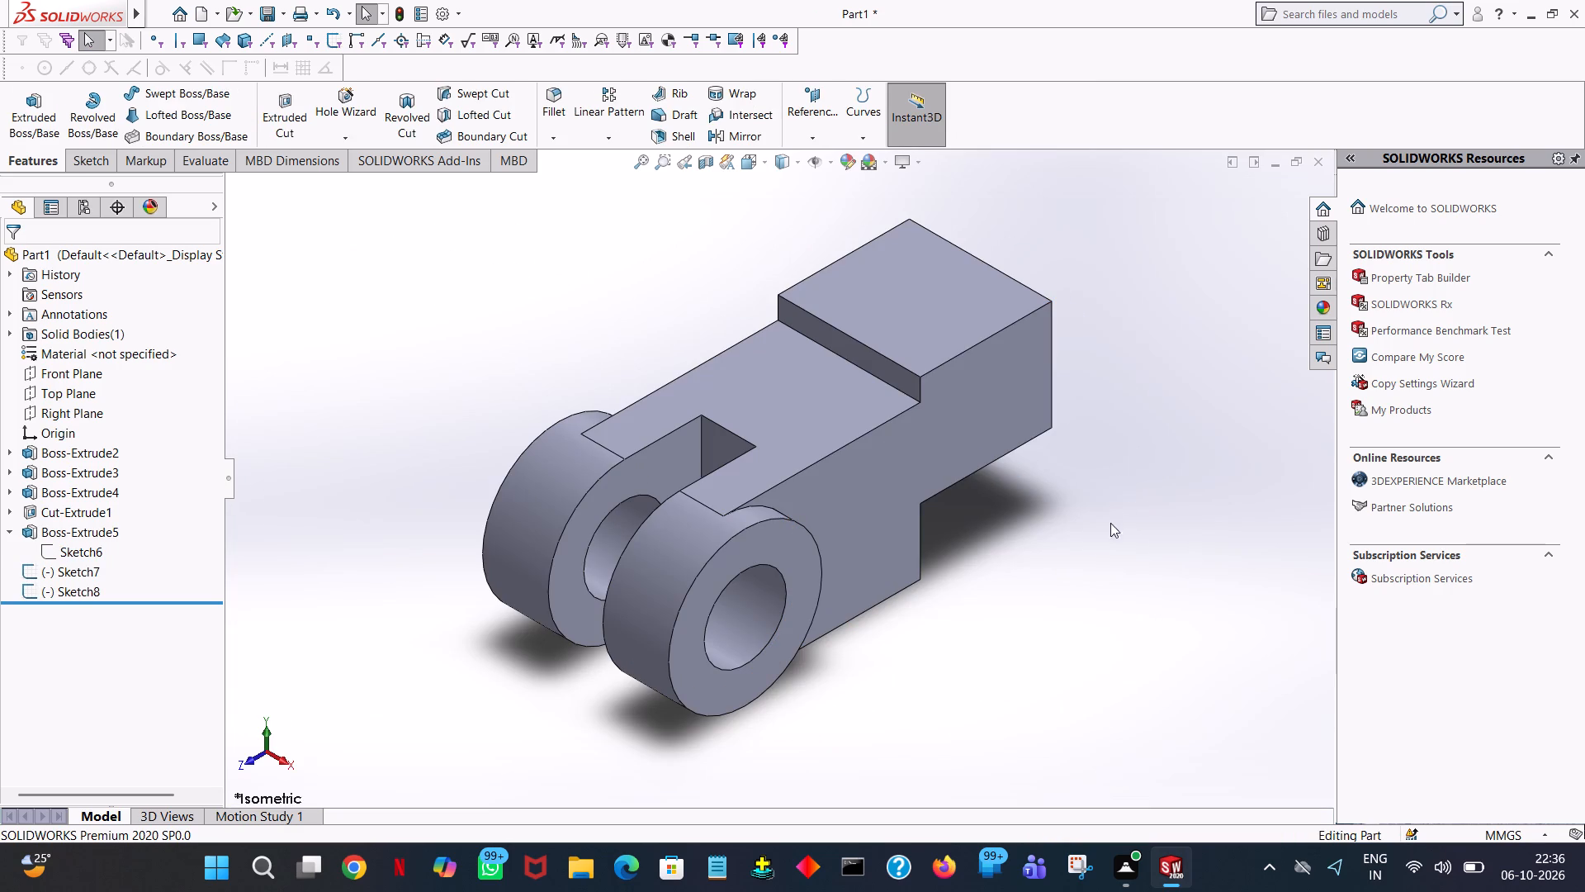
left_click(1060, 578)
Start an extruded-cut sketch on the side face, drawing lines 24 mm down from the end block's lower outer corner and 28 mm toward the hub.
left_click(284, 101)
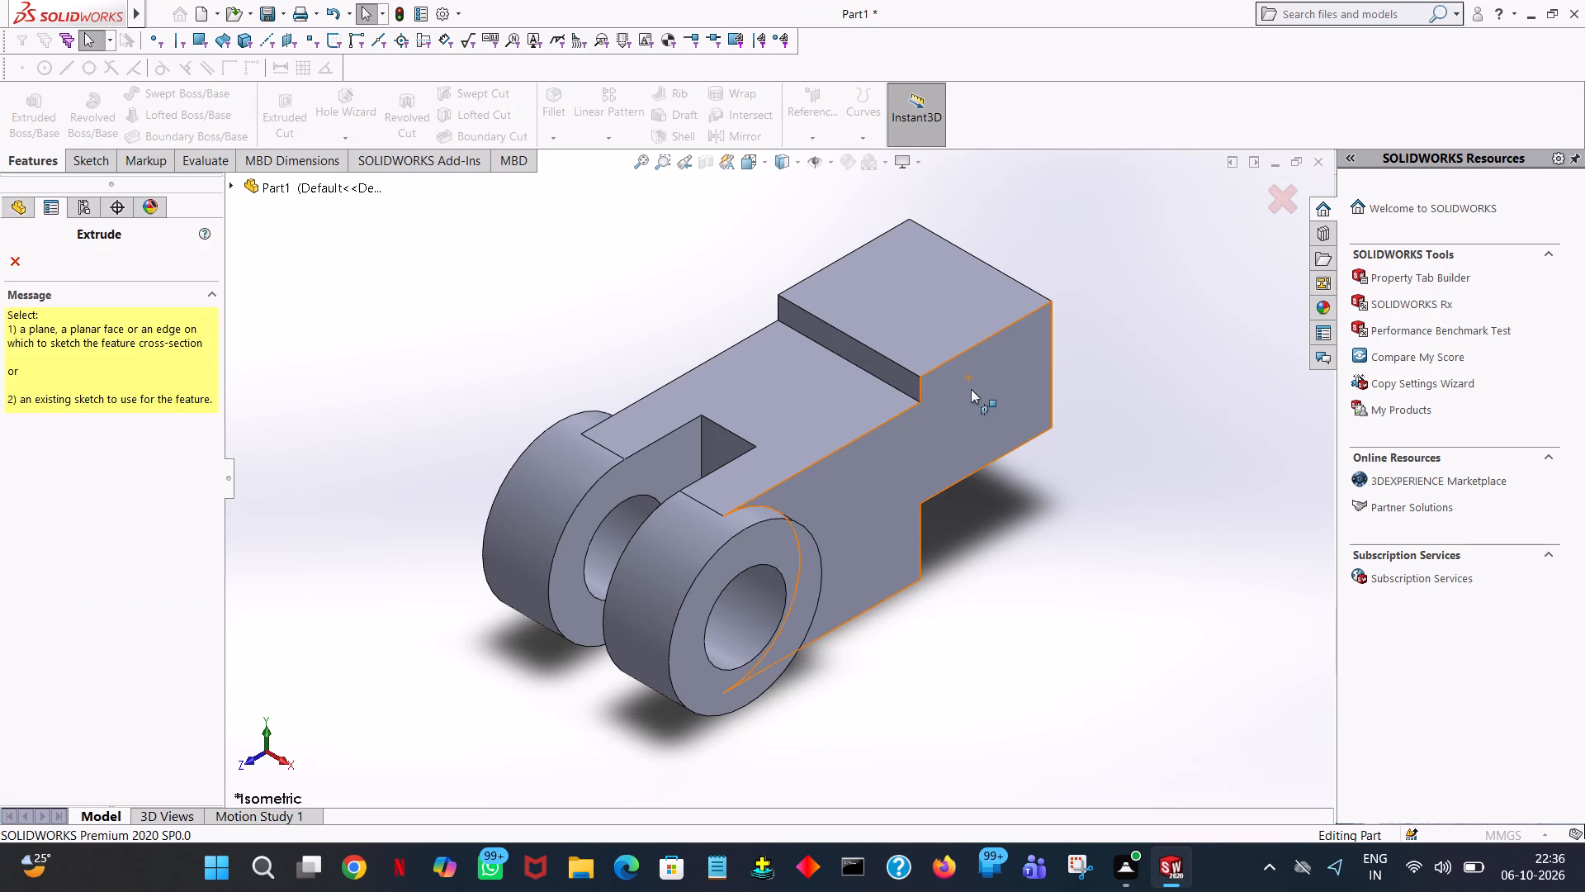
left_click(981, 424)
key("space")
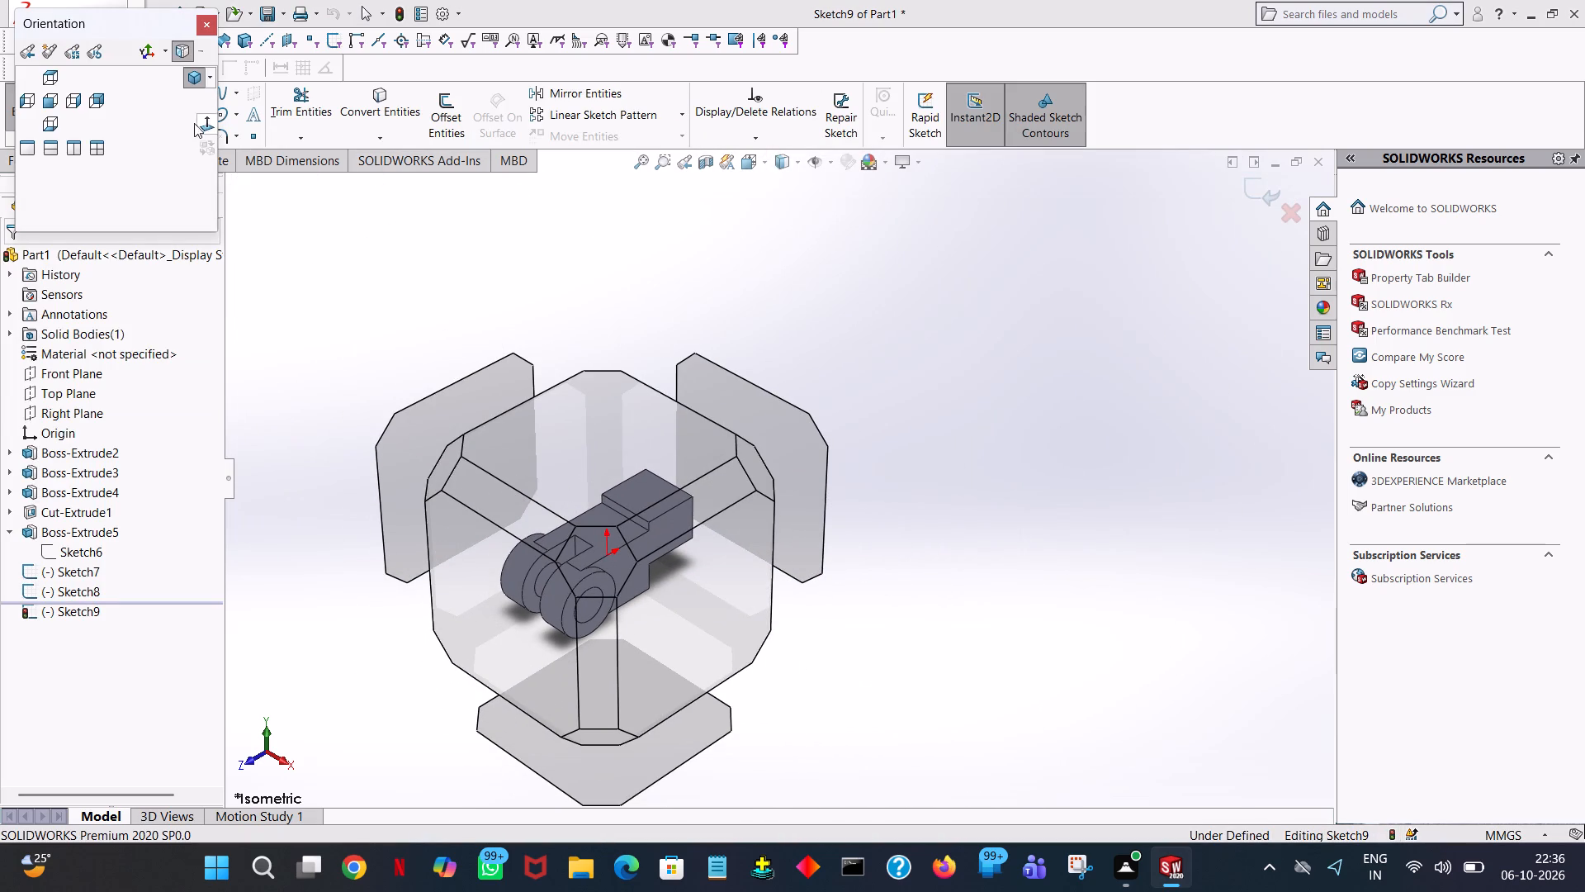
left_click(201, 122)
left_click(151, 96)
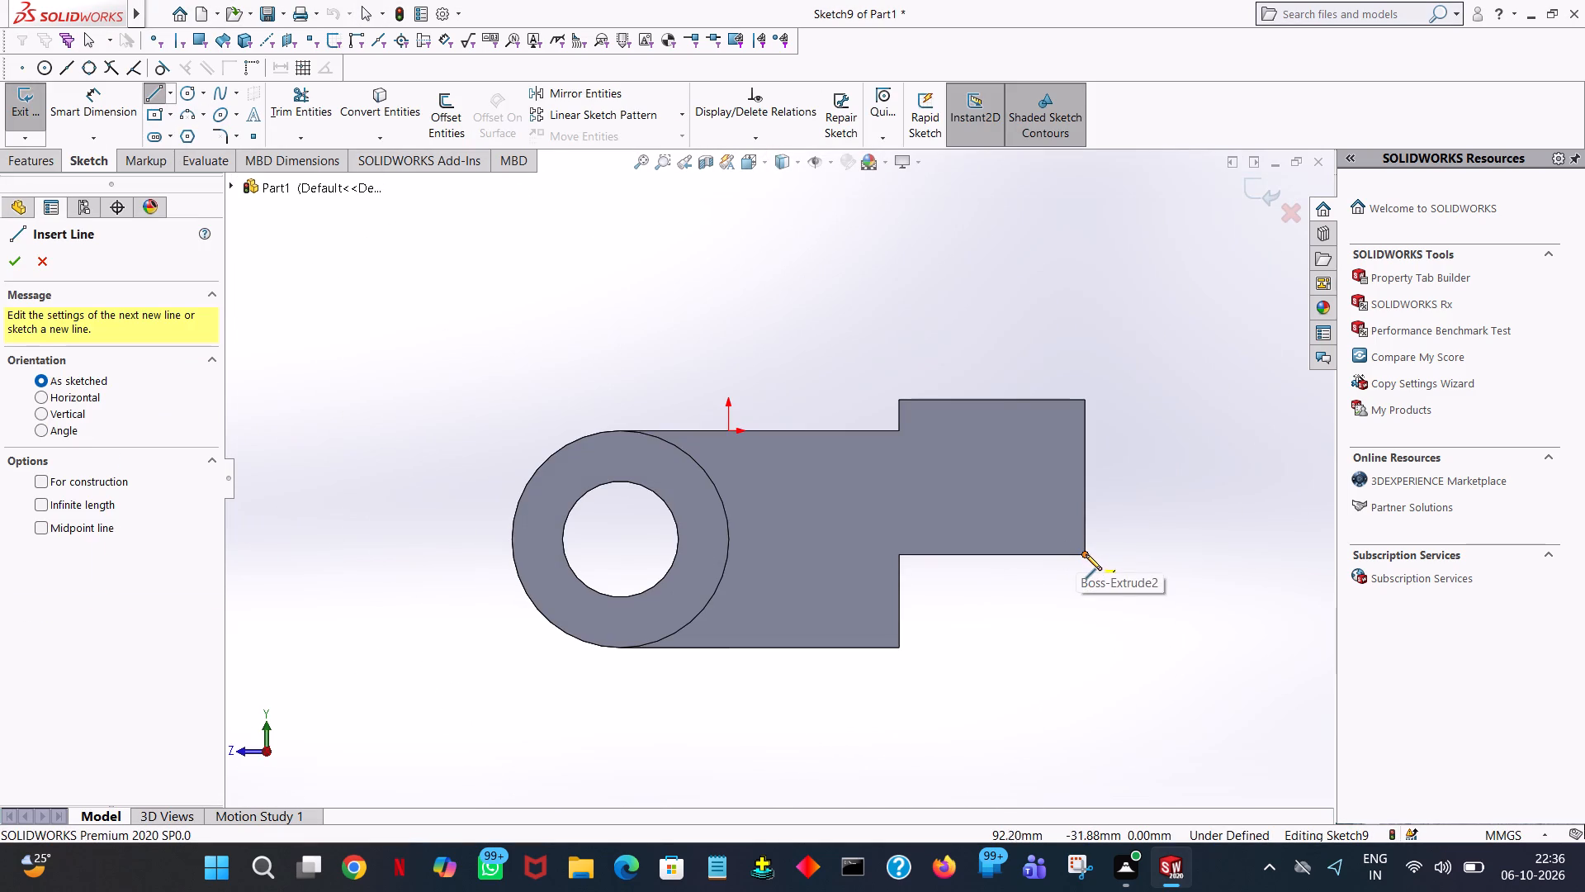
left_click(1083, 555)
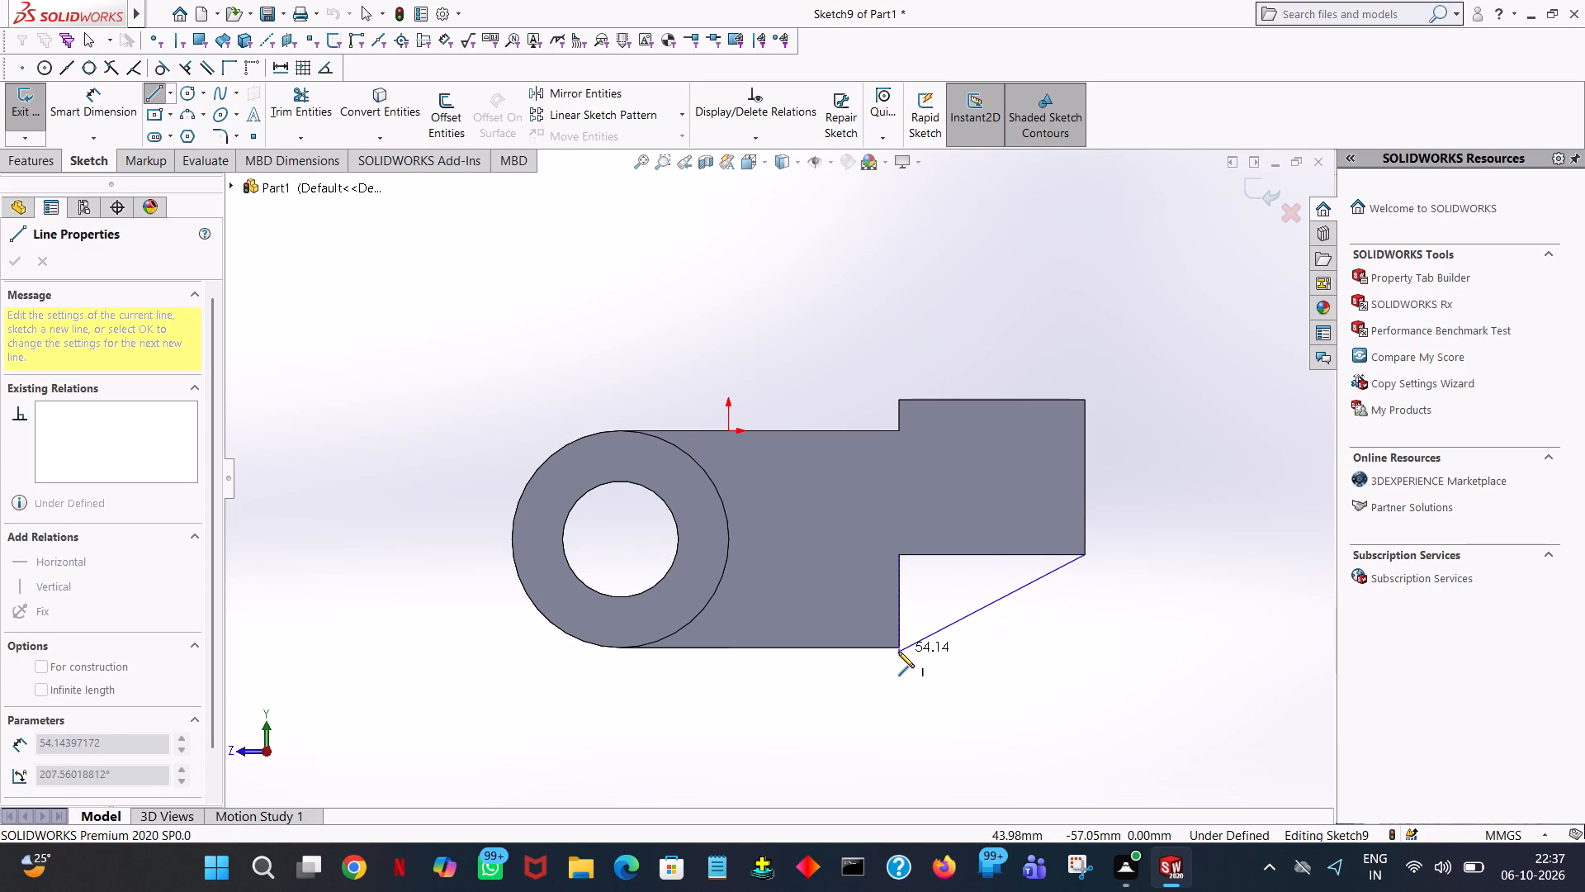
left_click(1085, 646)
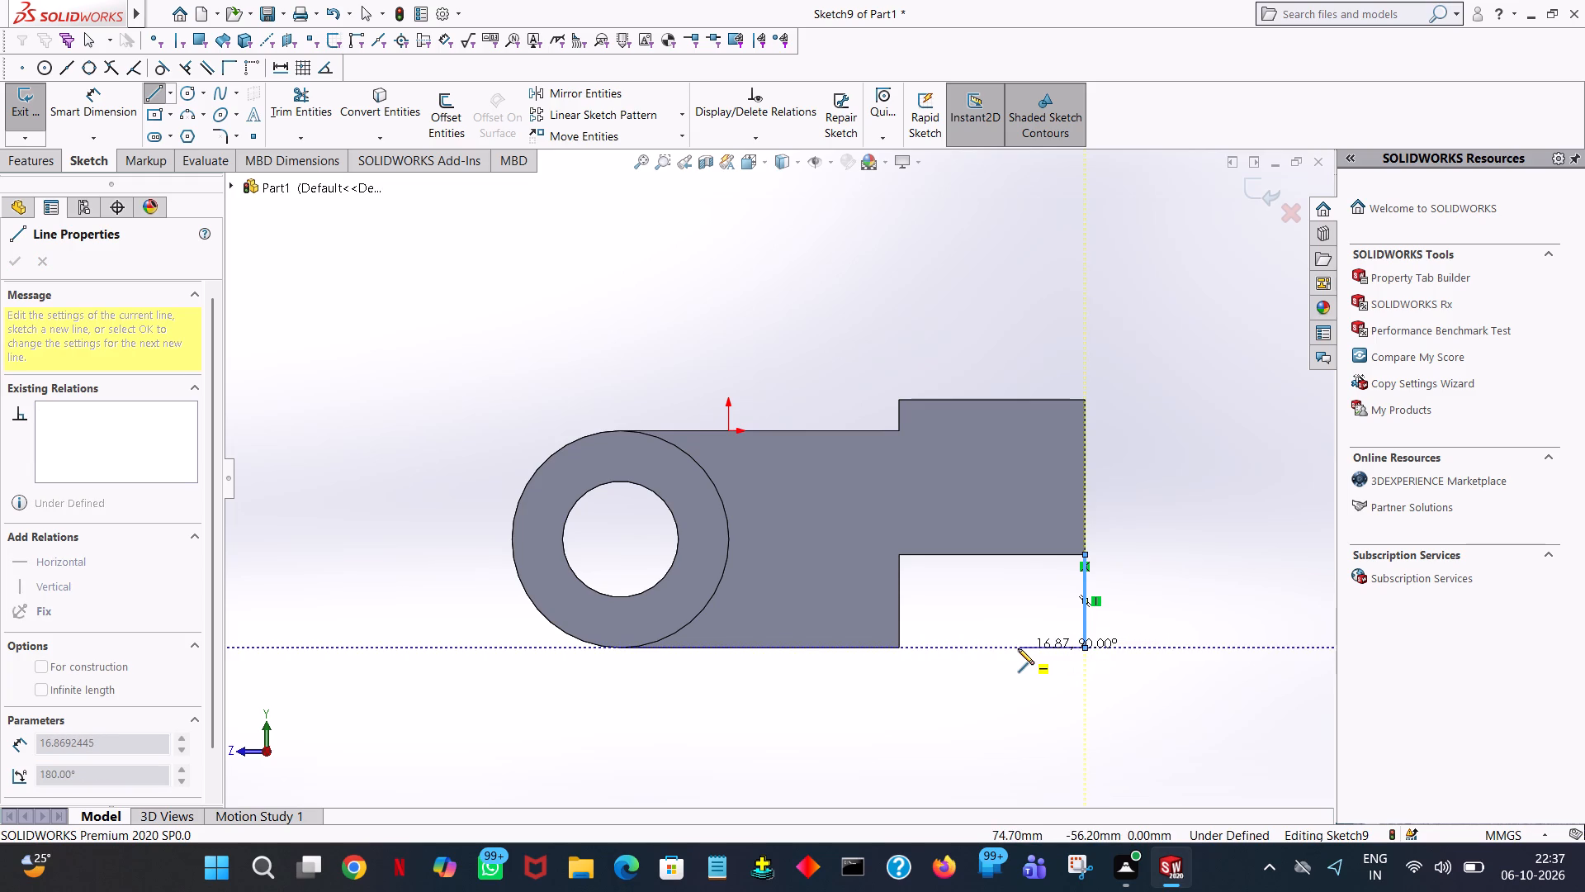
left_click(1004, 648)
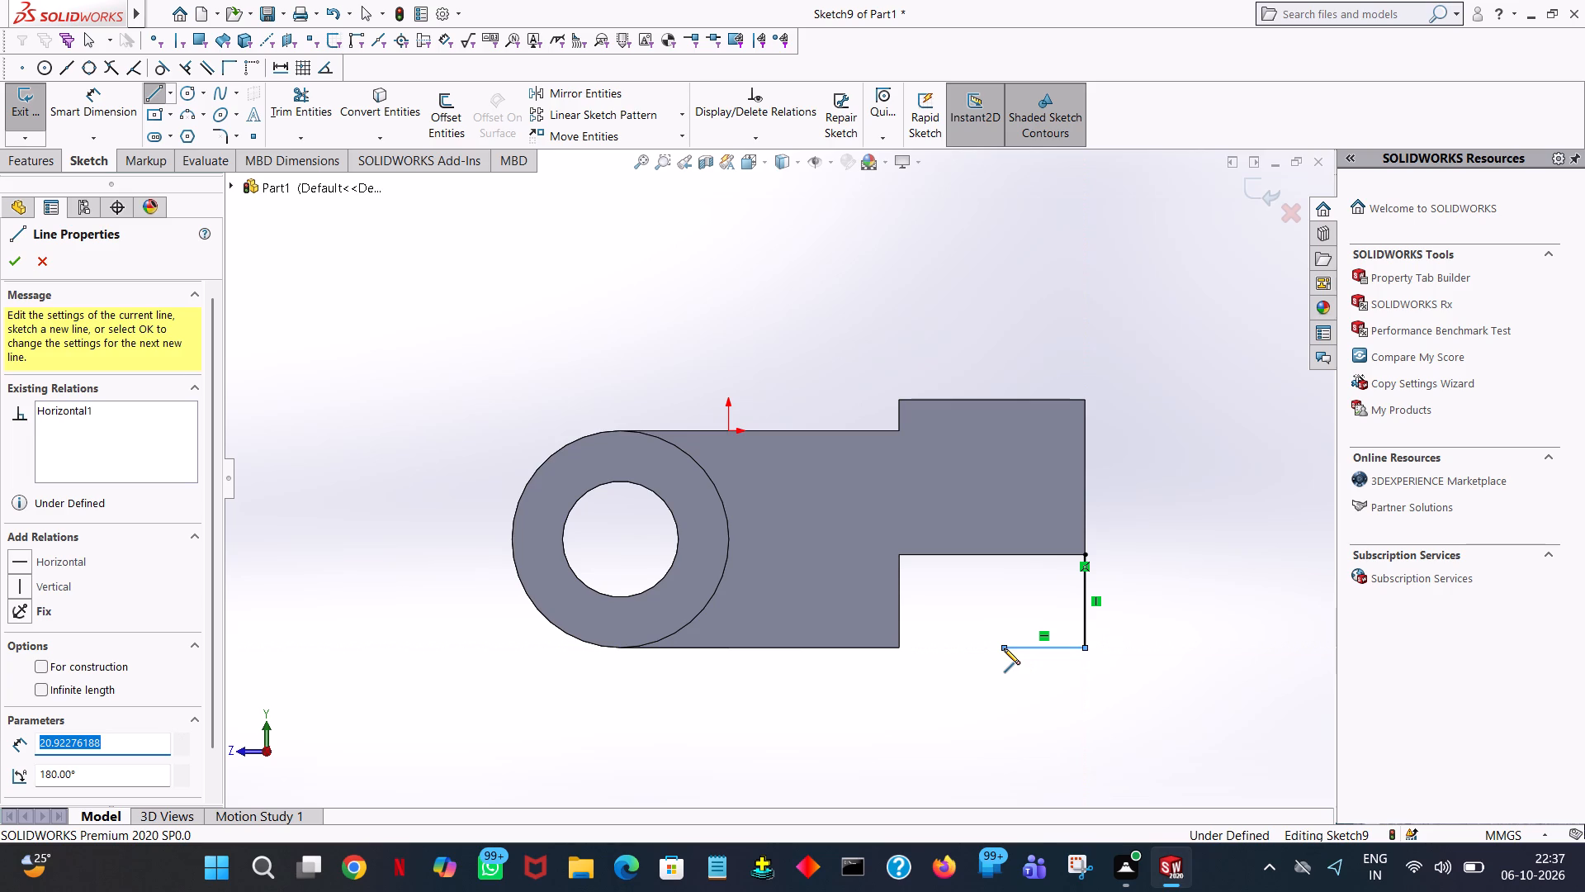
type("28")
key("Return")
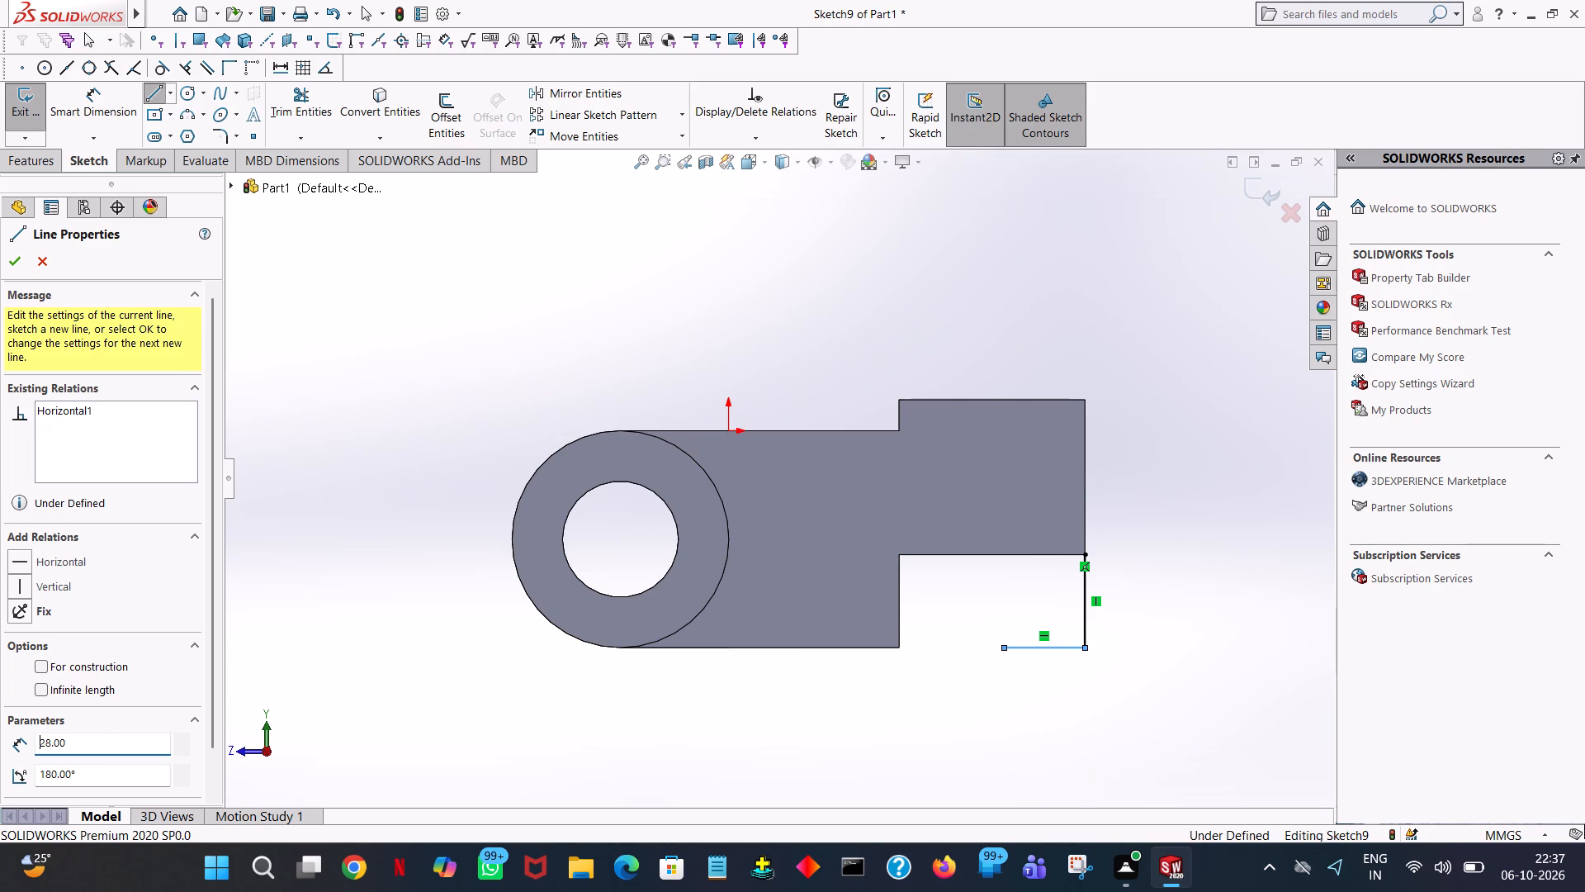
Continue the sketch with a 40 mm vertical line upward and a 56 mm horizontal line toward the hub.
left_click(974, 515)
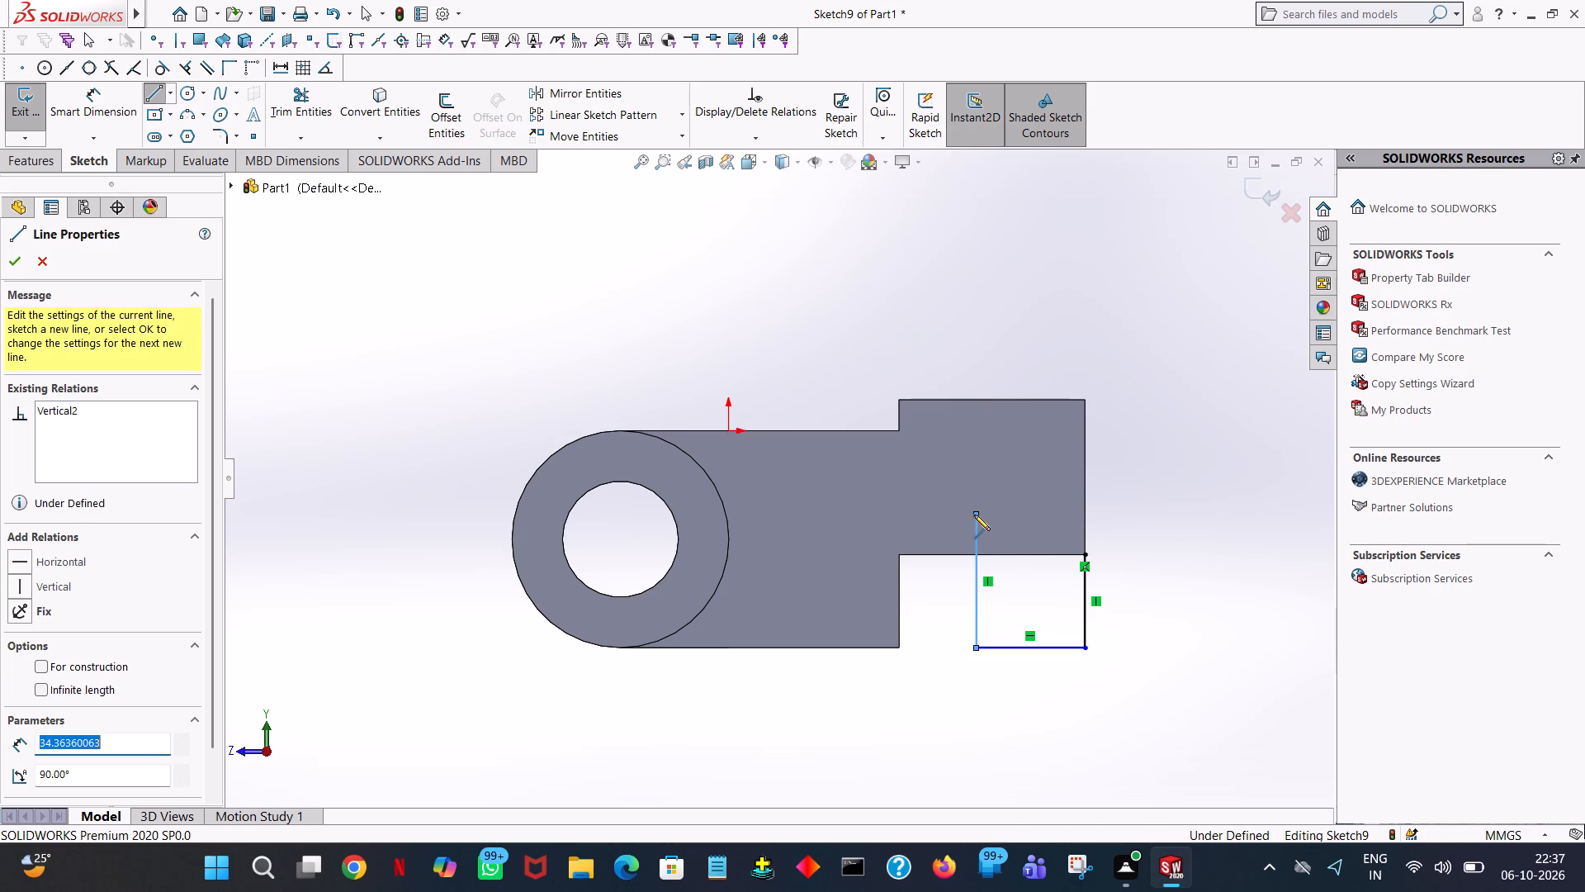
type("40")
key("Return")
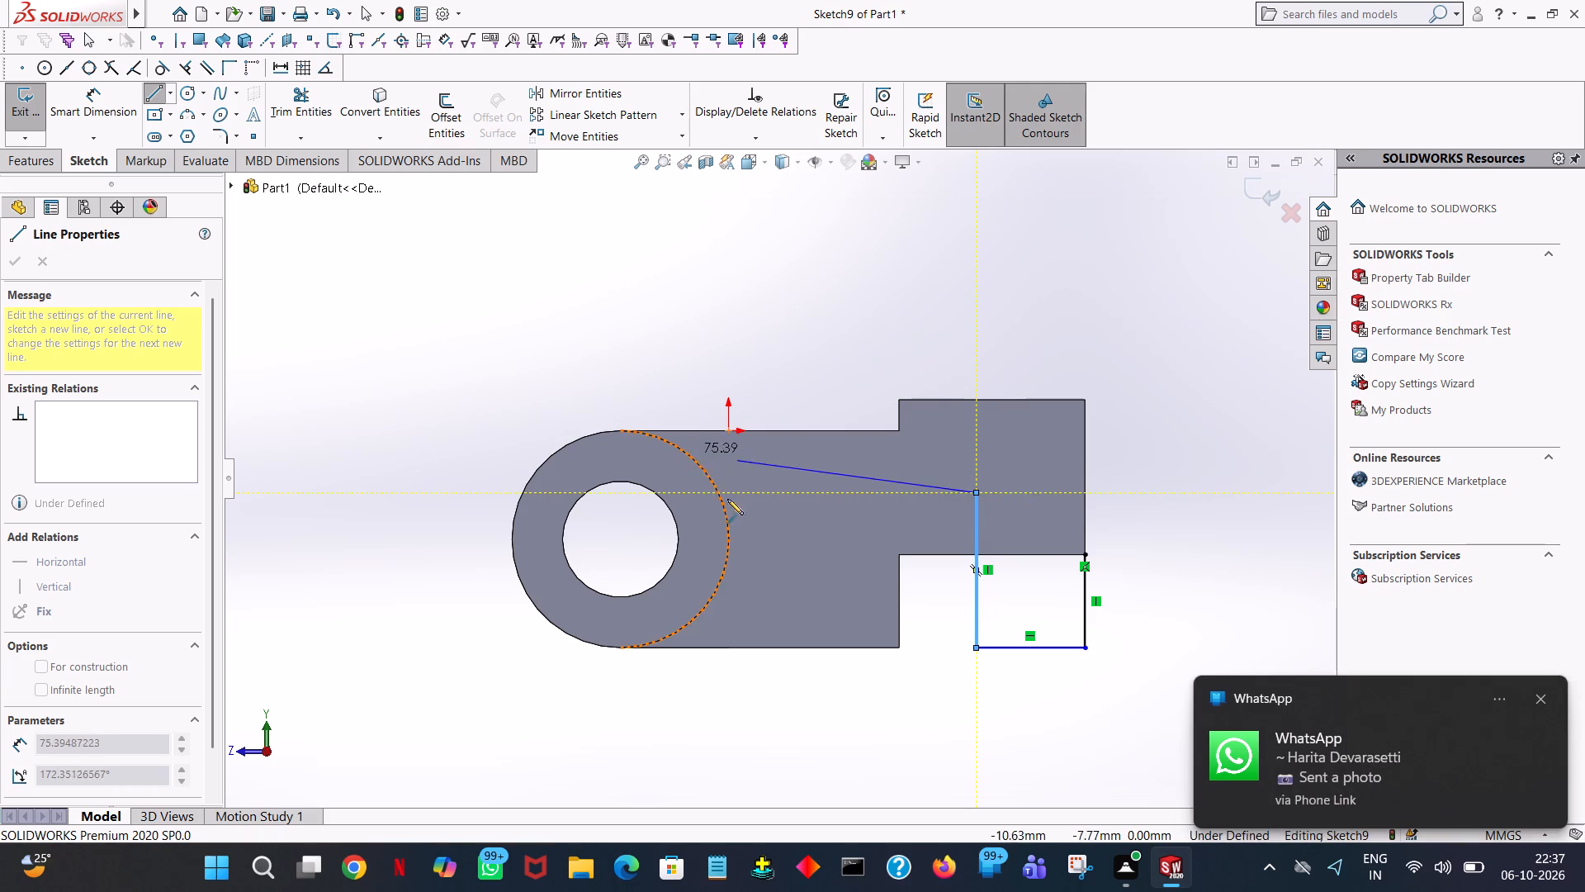
left_click(759, 495)
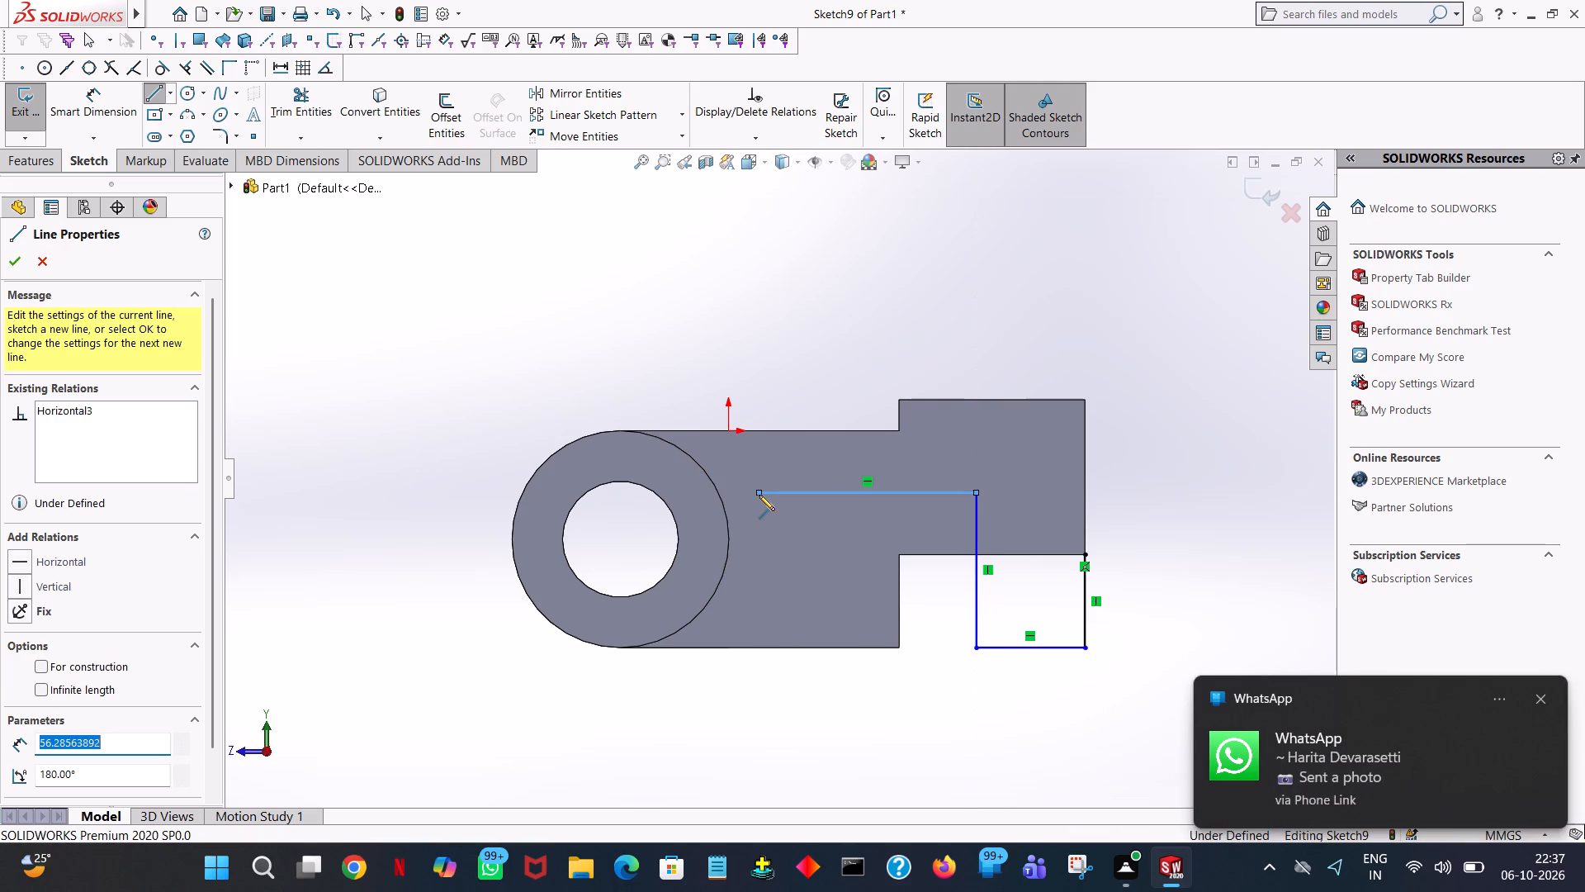
type("56")
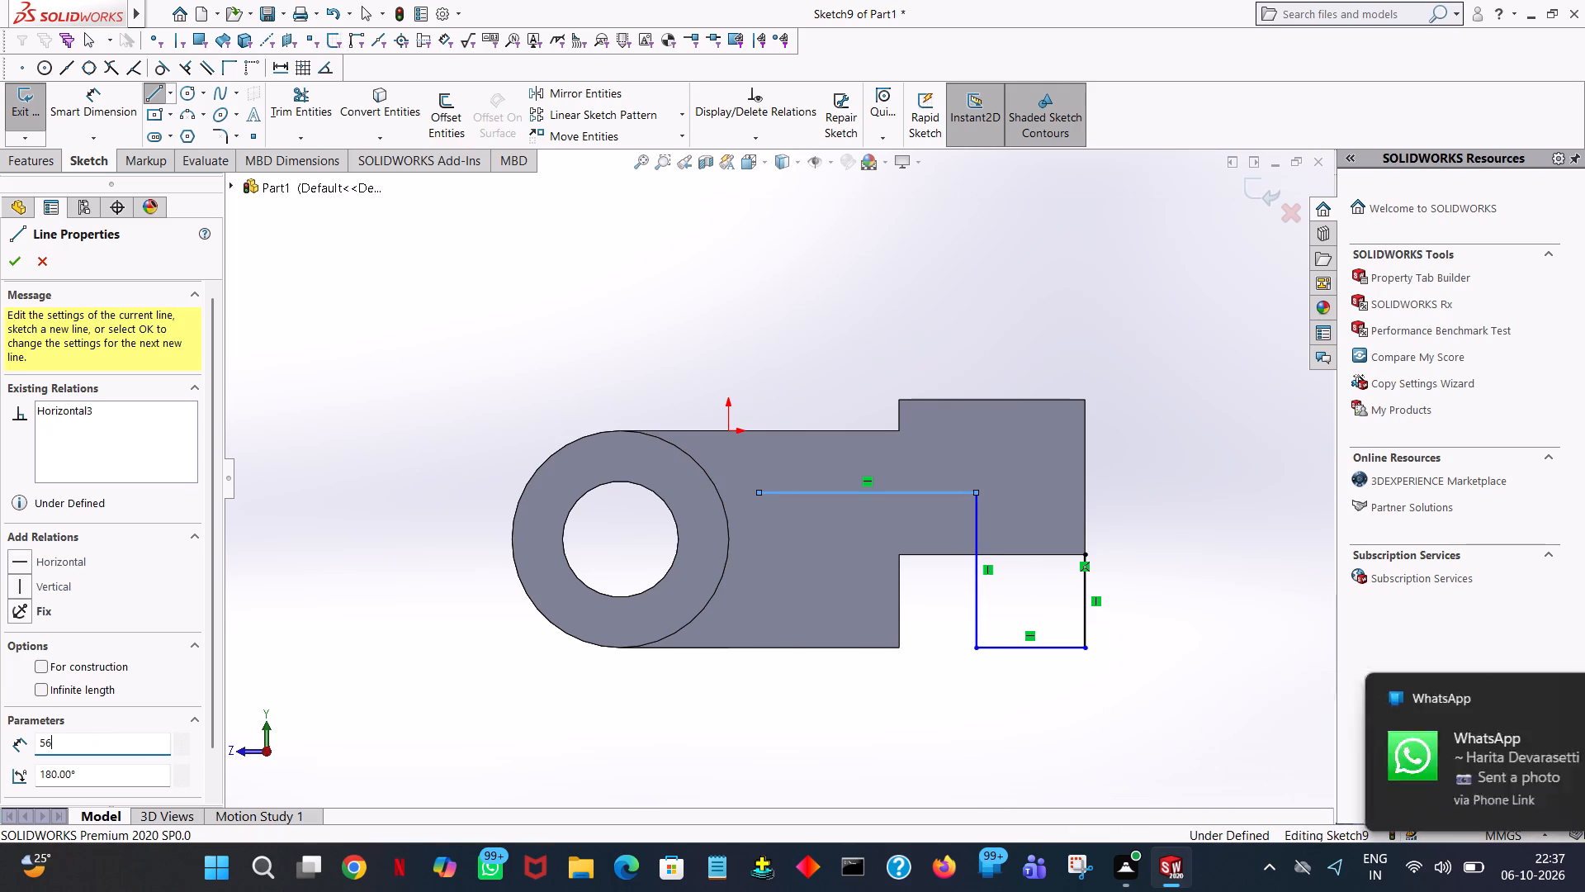
key("Return")
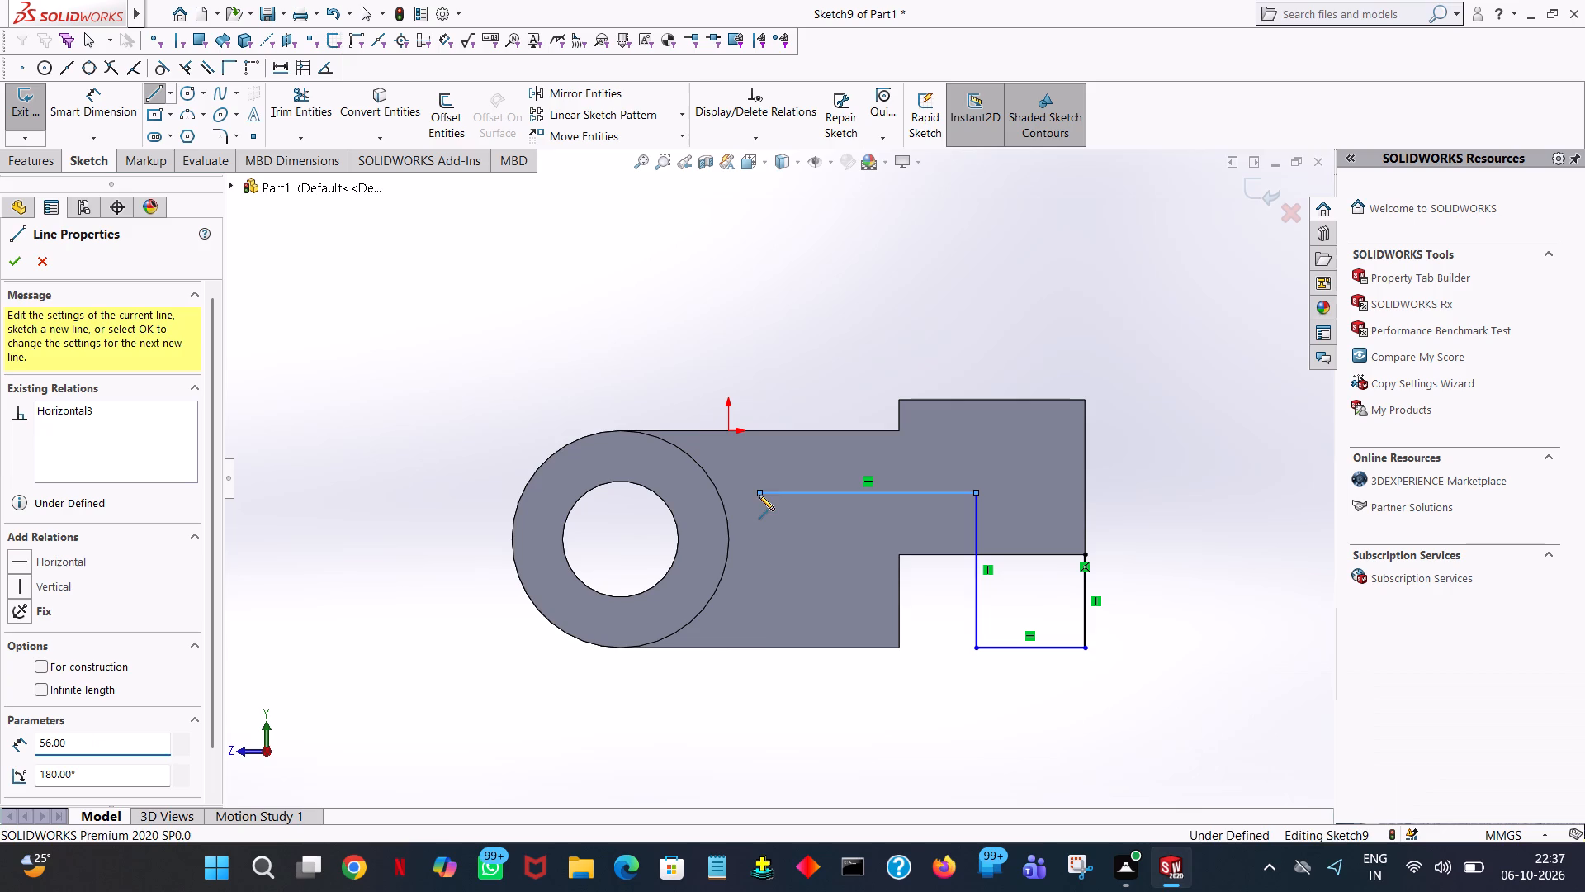
right_click(759, 495)
left_click(797, 513)
left_click(799, 490)
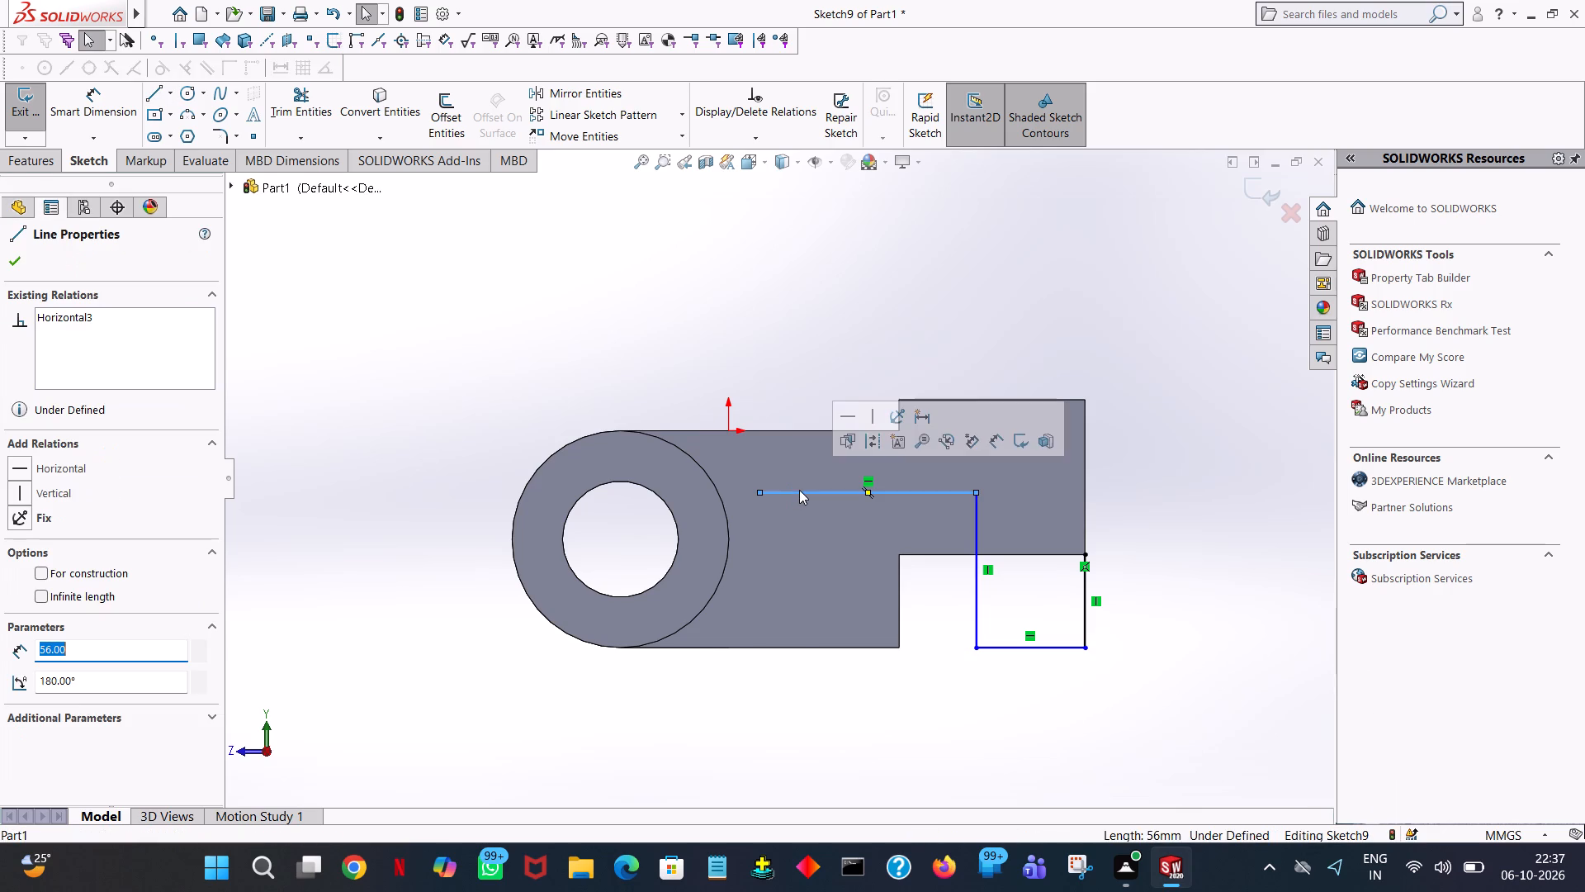
left_click(299, 377)
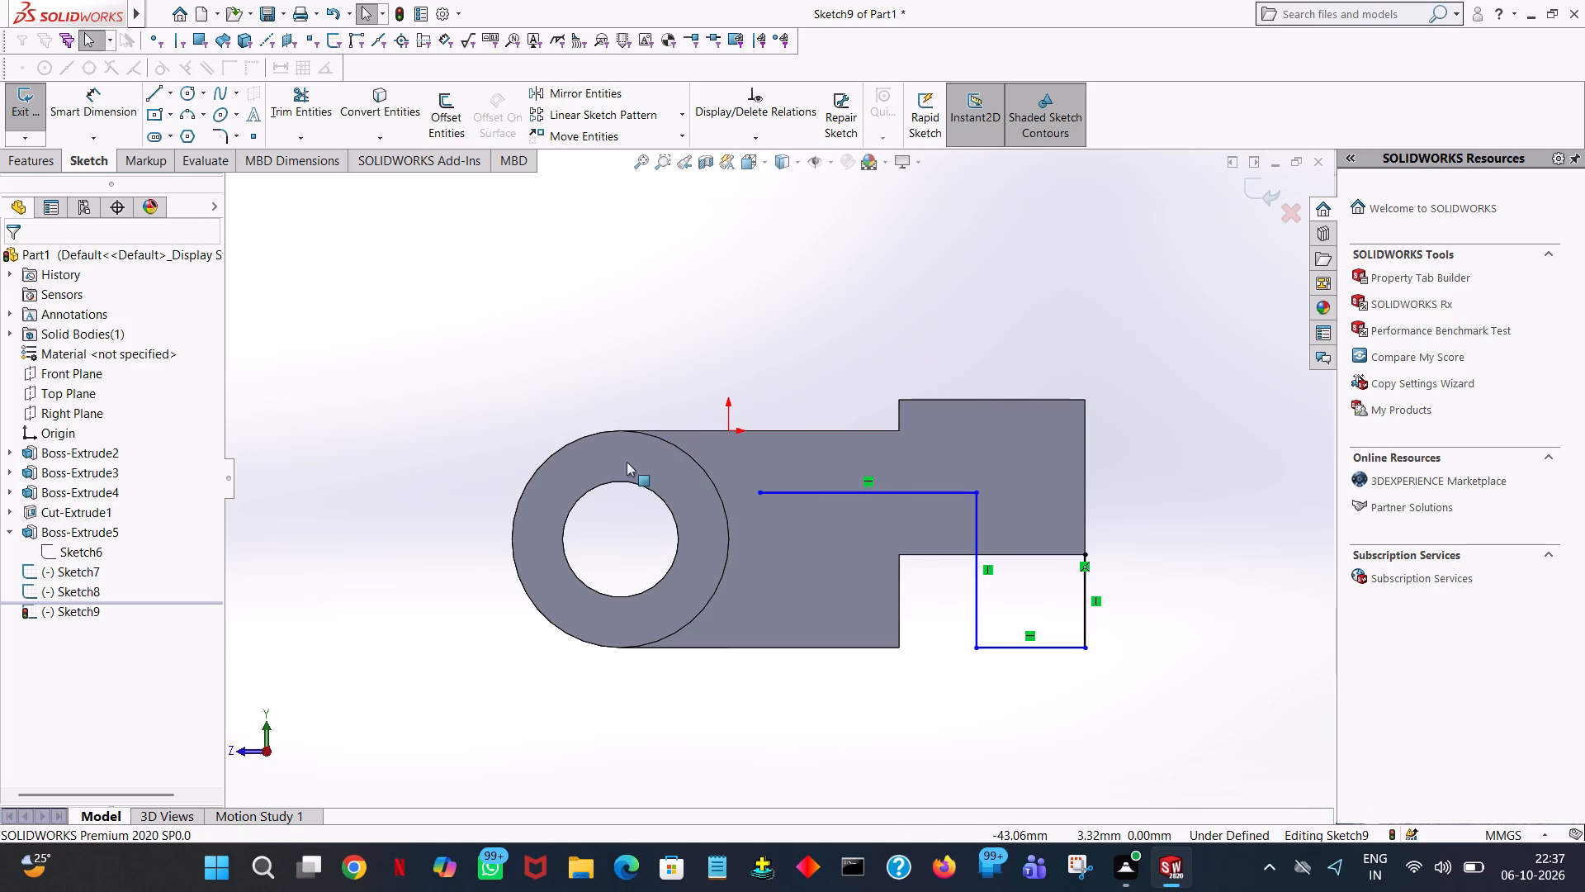
left_click(817, 492)
left_click(474, 374)
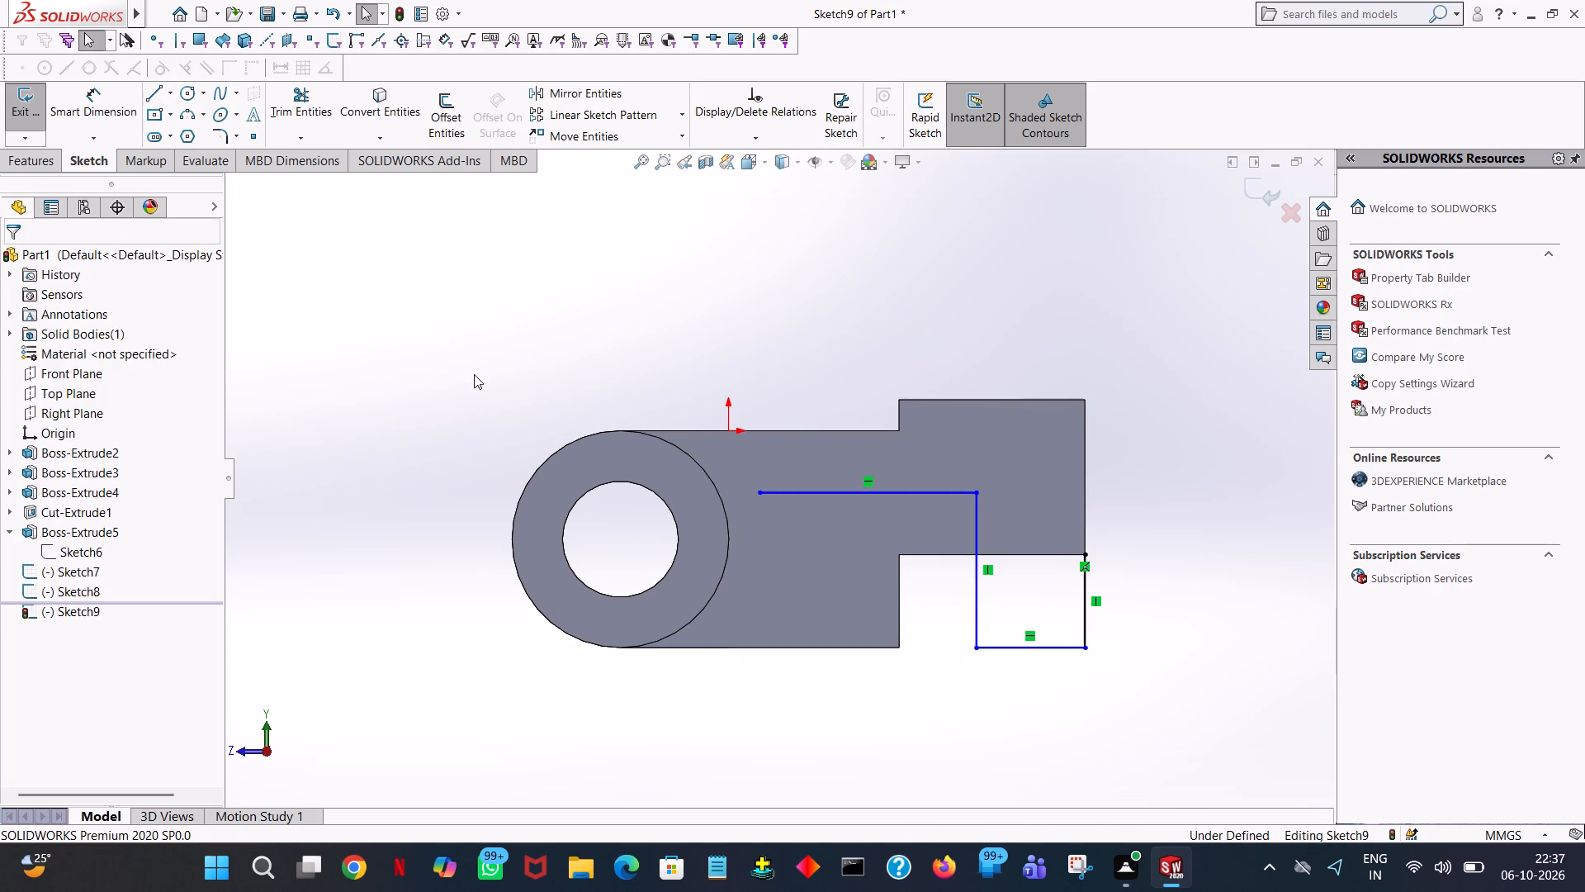
Close the 56 by 40 mm rectangle with a vertical line down to the body's bottom edge and a horizontal line back.
left_click(153, 84)
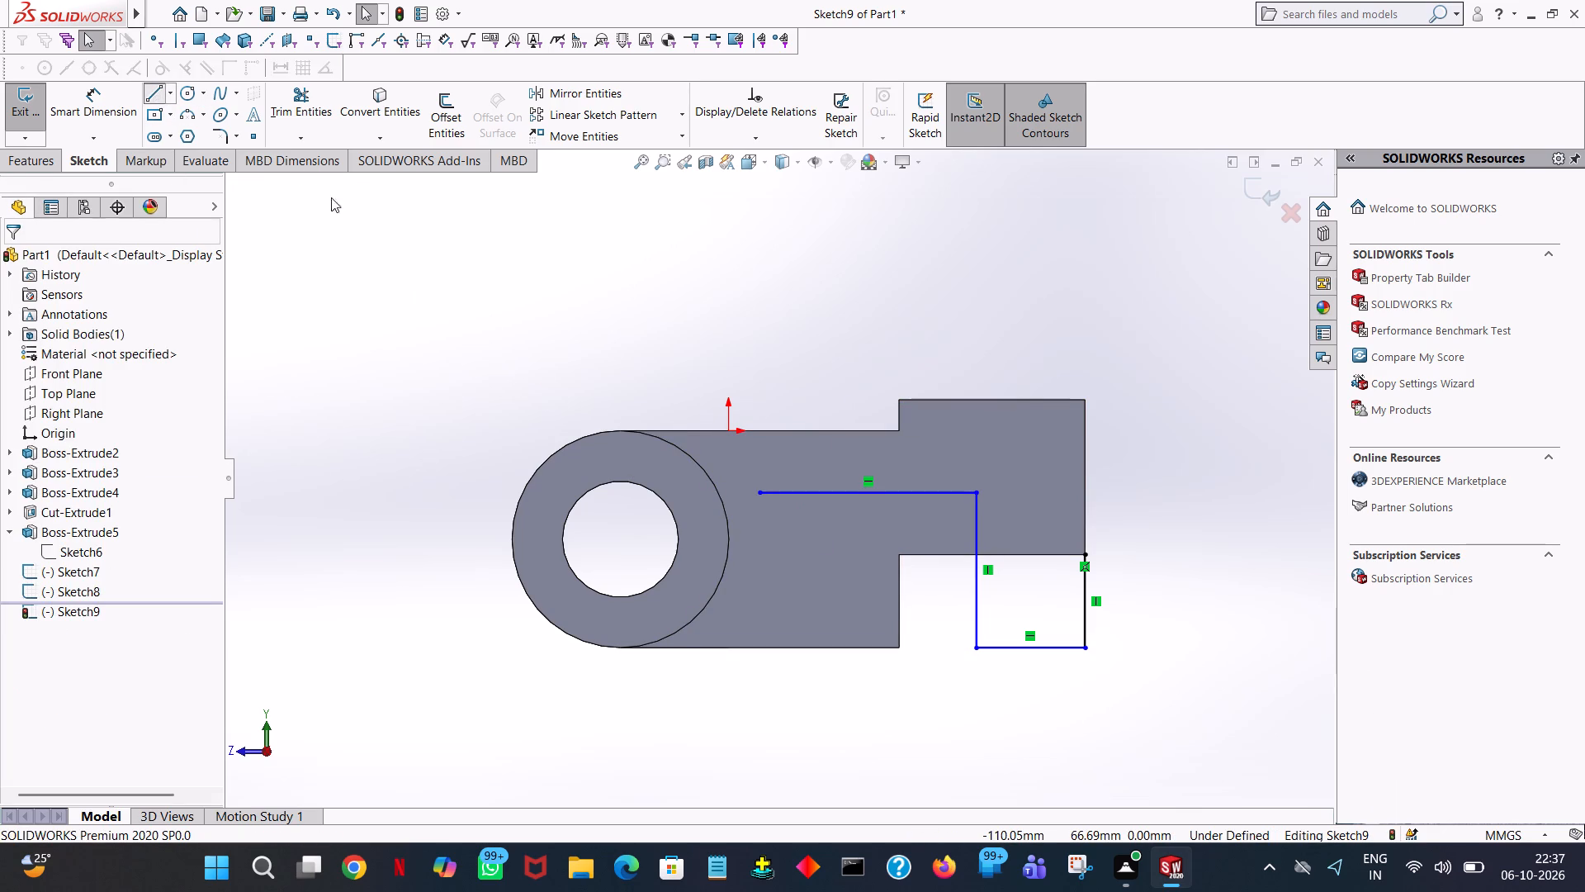
left_click(760, 491)
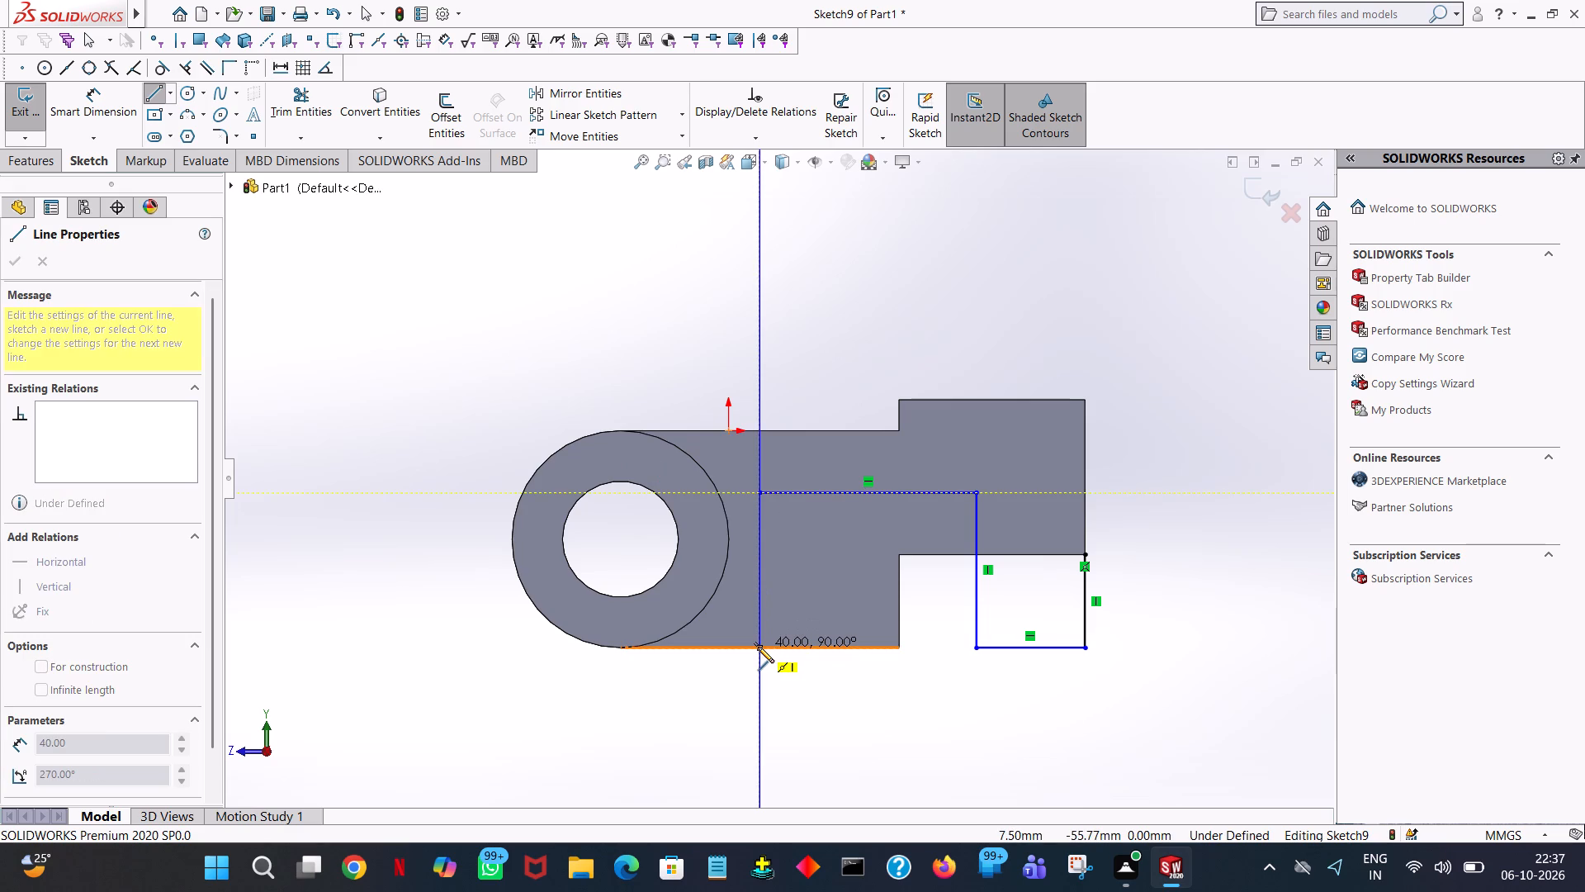
left_click(758, 647)
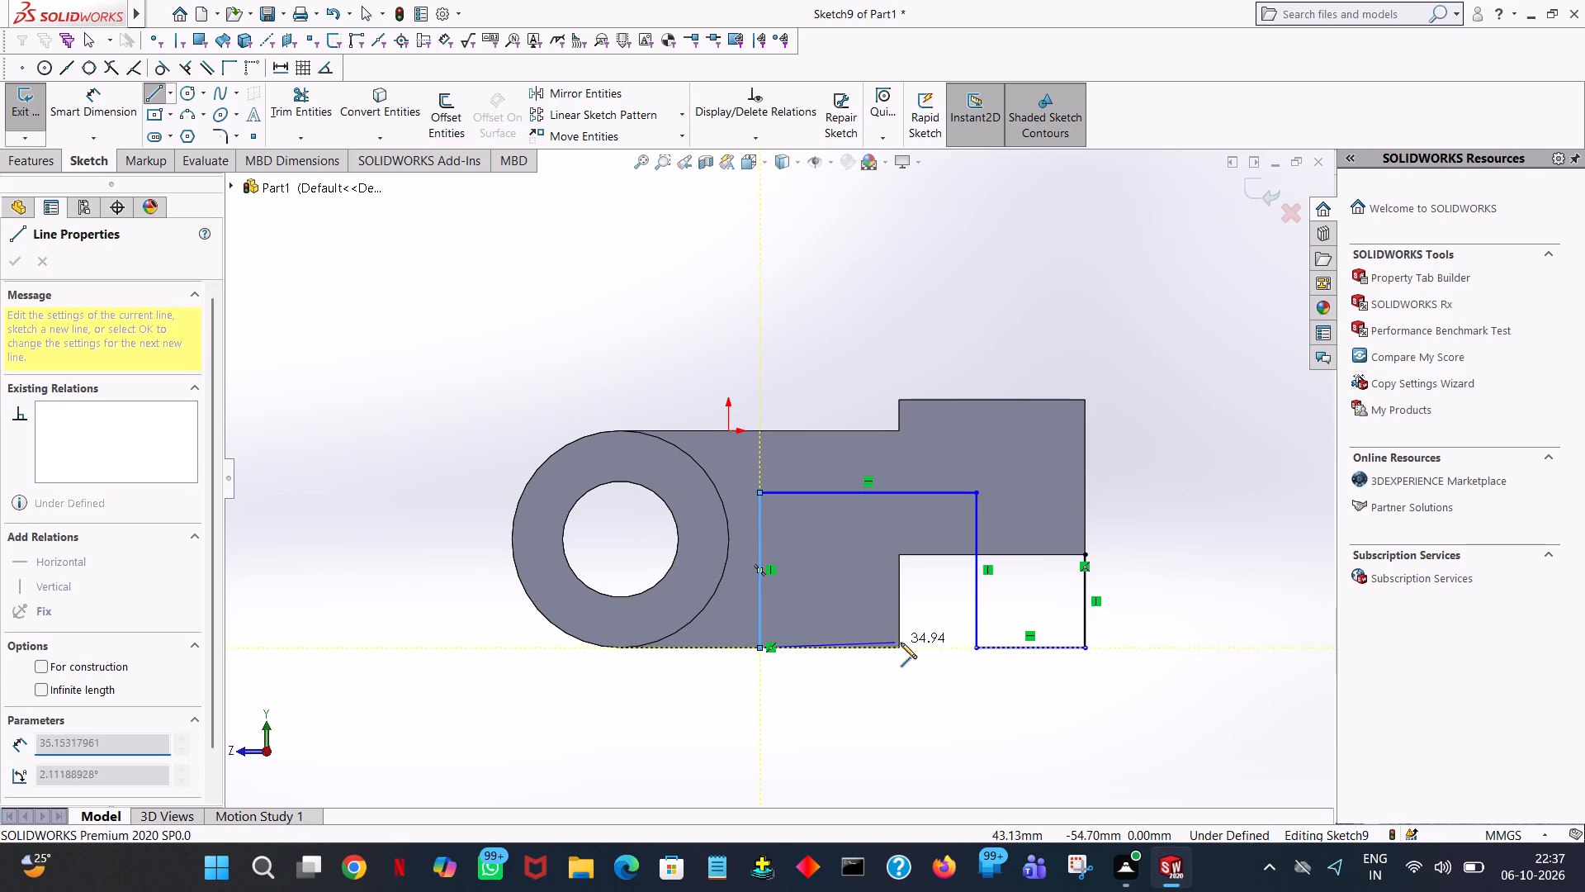
left_click(974, 651)
right_click(975, 651)
left_click(1004, 662)
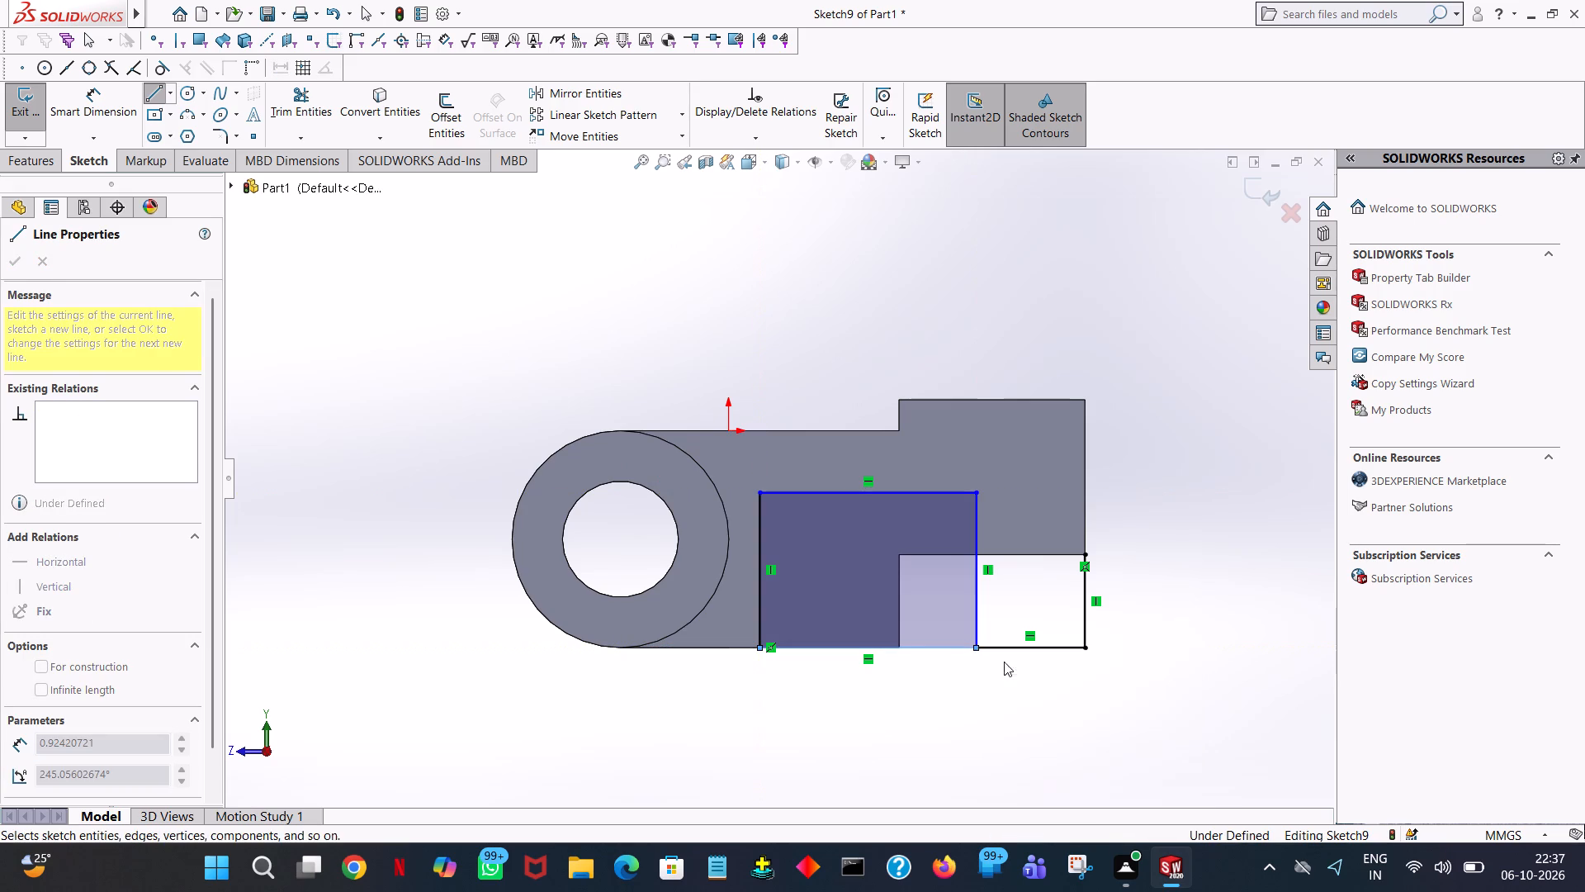
Trim away the 24 mm vertical and 28 mm horizontal locating lines, leaving only the rectangle.
left_click(288, 112)
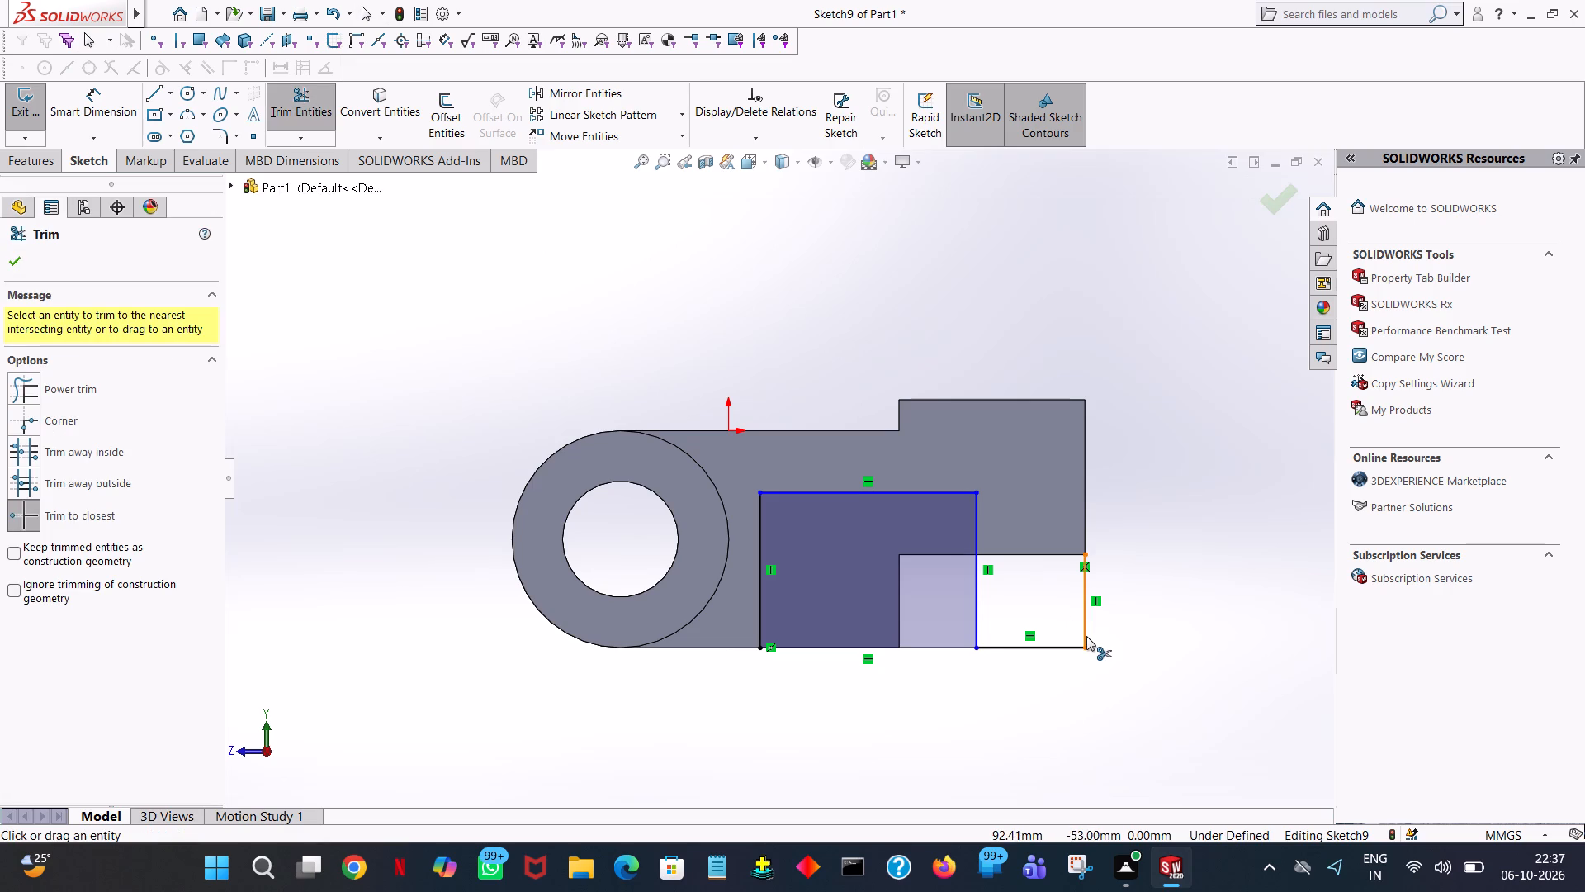
left_click(1086, 636)
left_click(1076, 643)
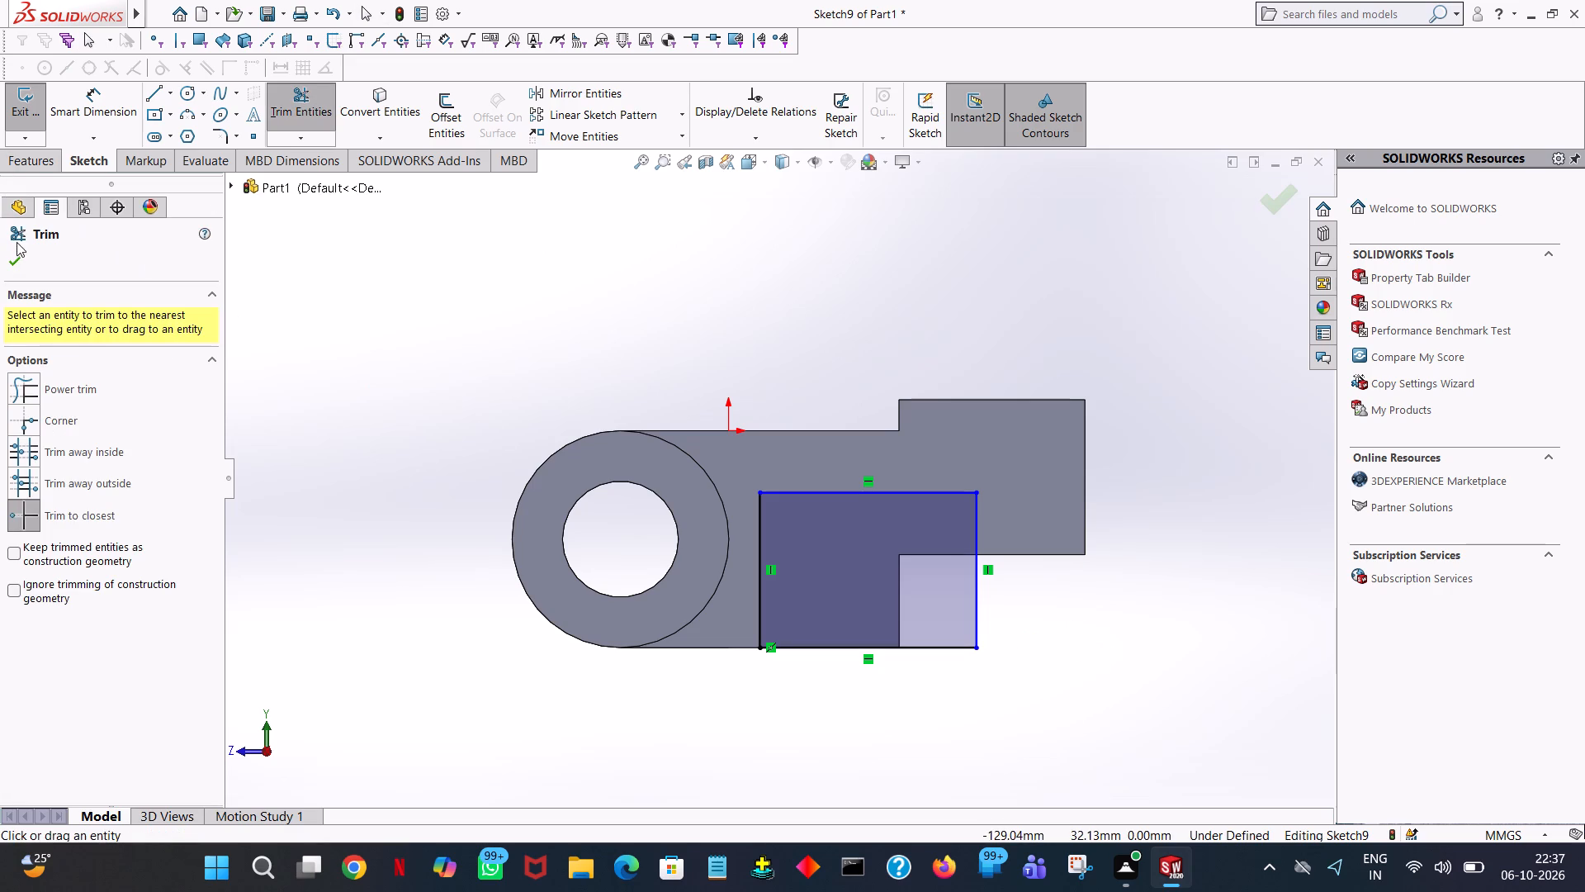
left_click(17, 265)
Cut-extrude the rectangle through the body with a blind depth of 86 mm.
left_click(30, 167)
middle_click_drag(740, 393, 776, 424)
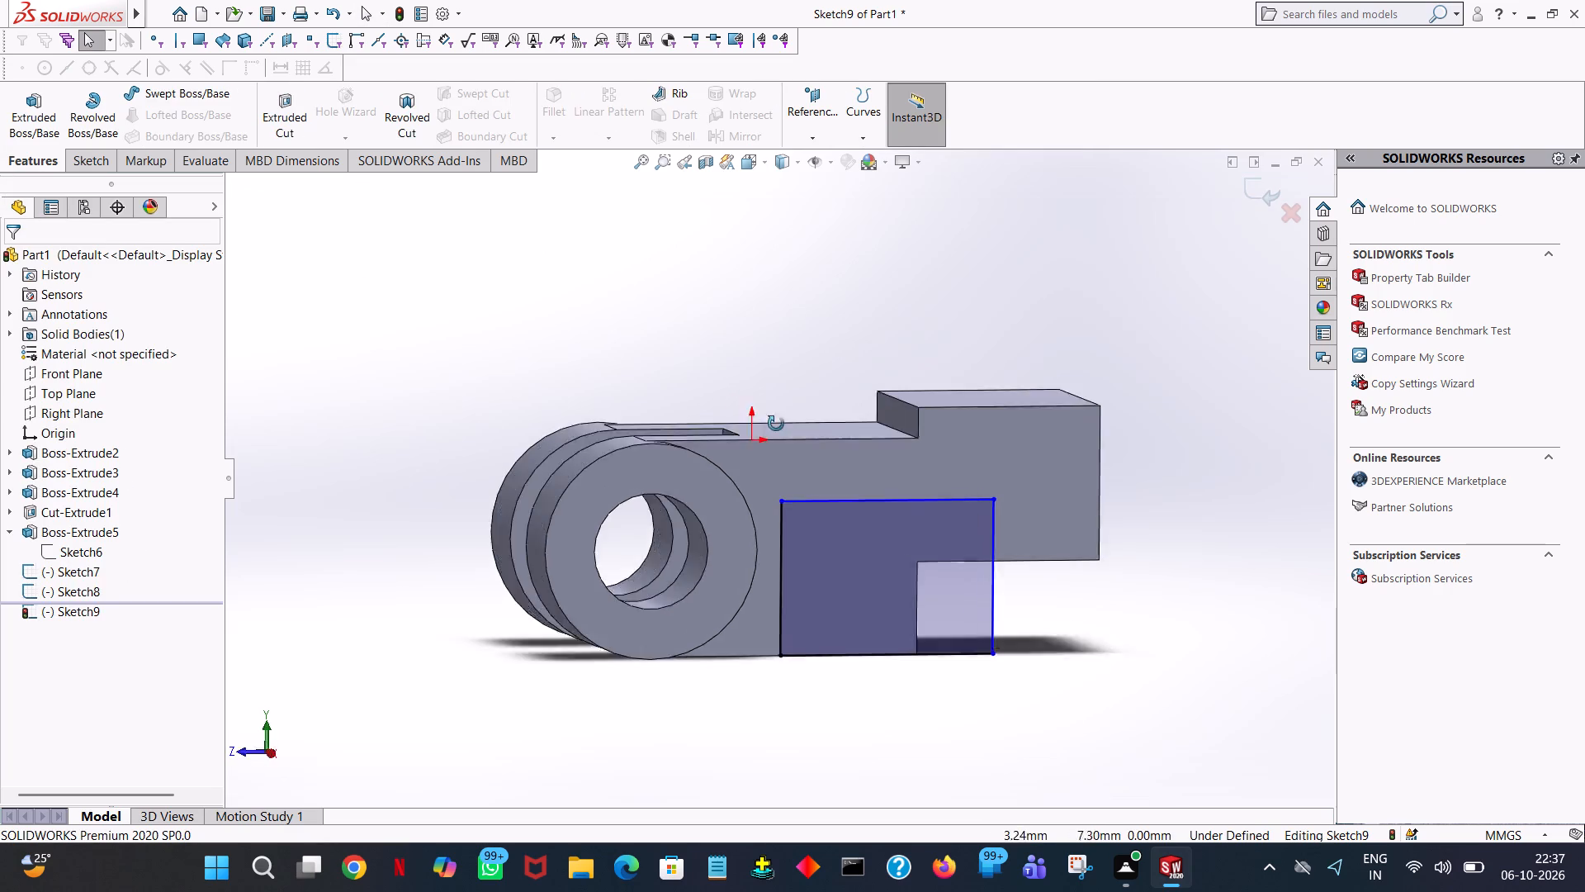
middle_click_drag(776, 424, 829, 520)
left_click(930, 554)
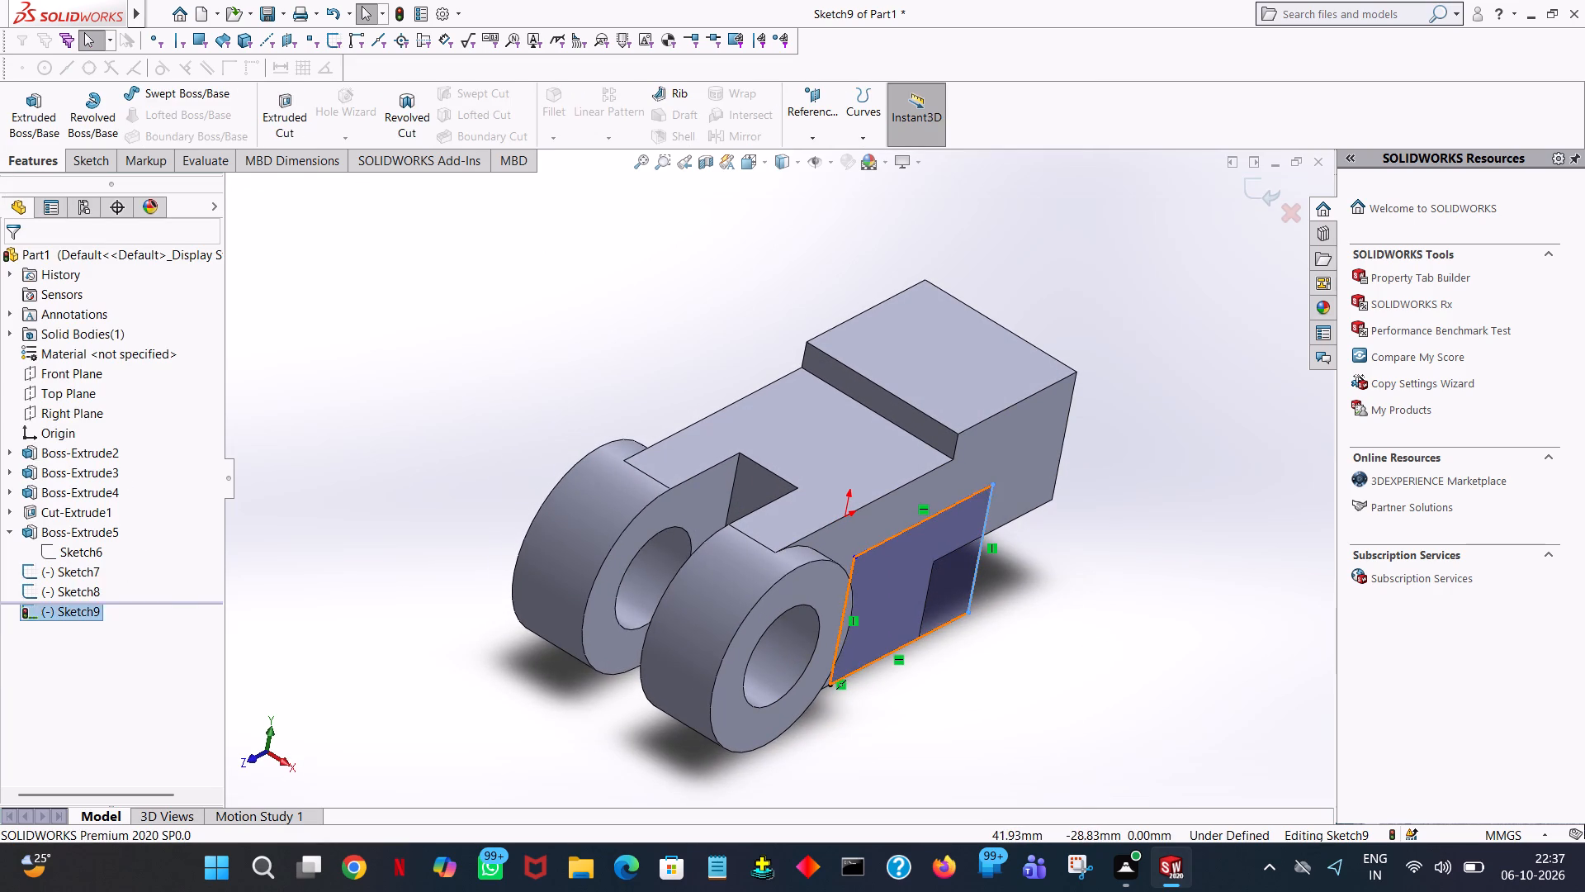
left_click(347, 378)
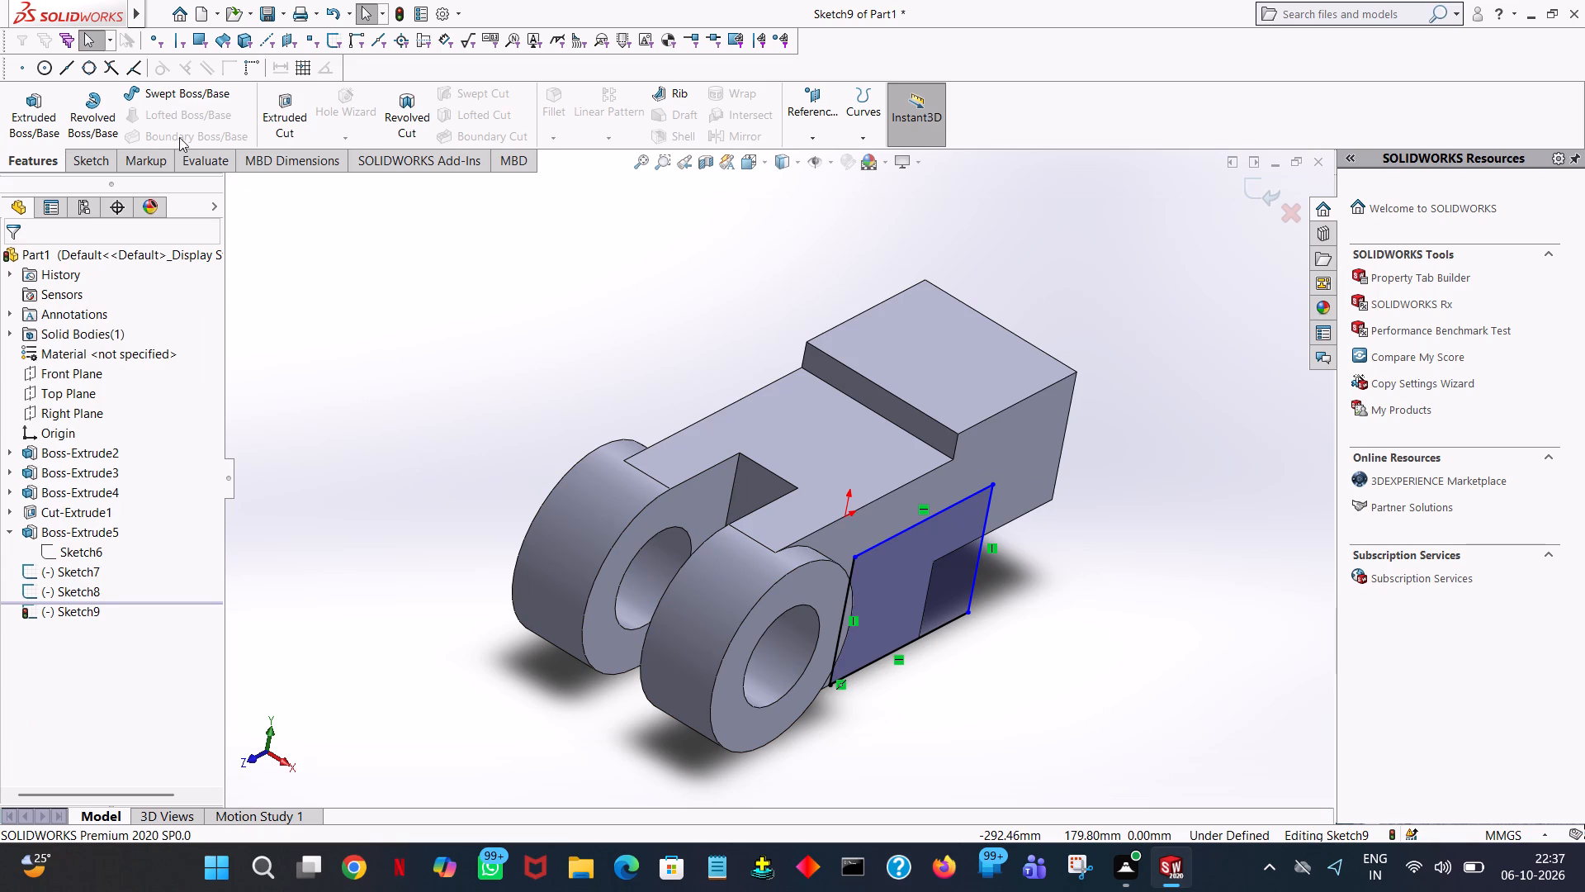
left_click(288, 110)
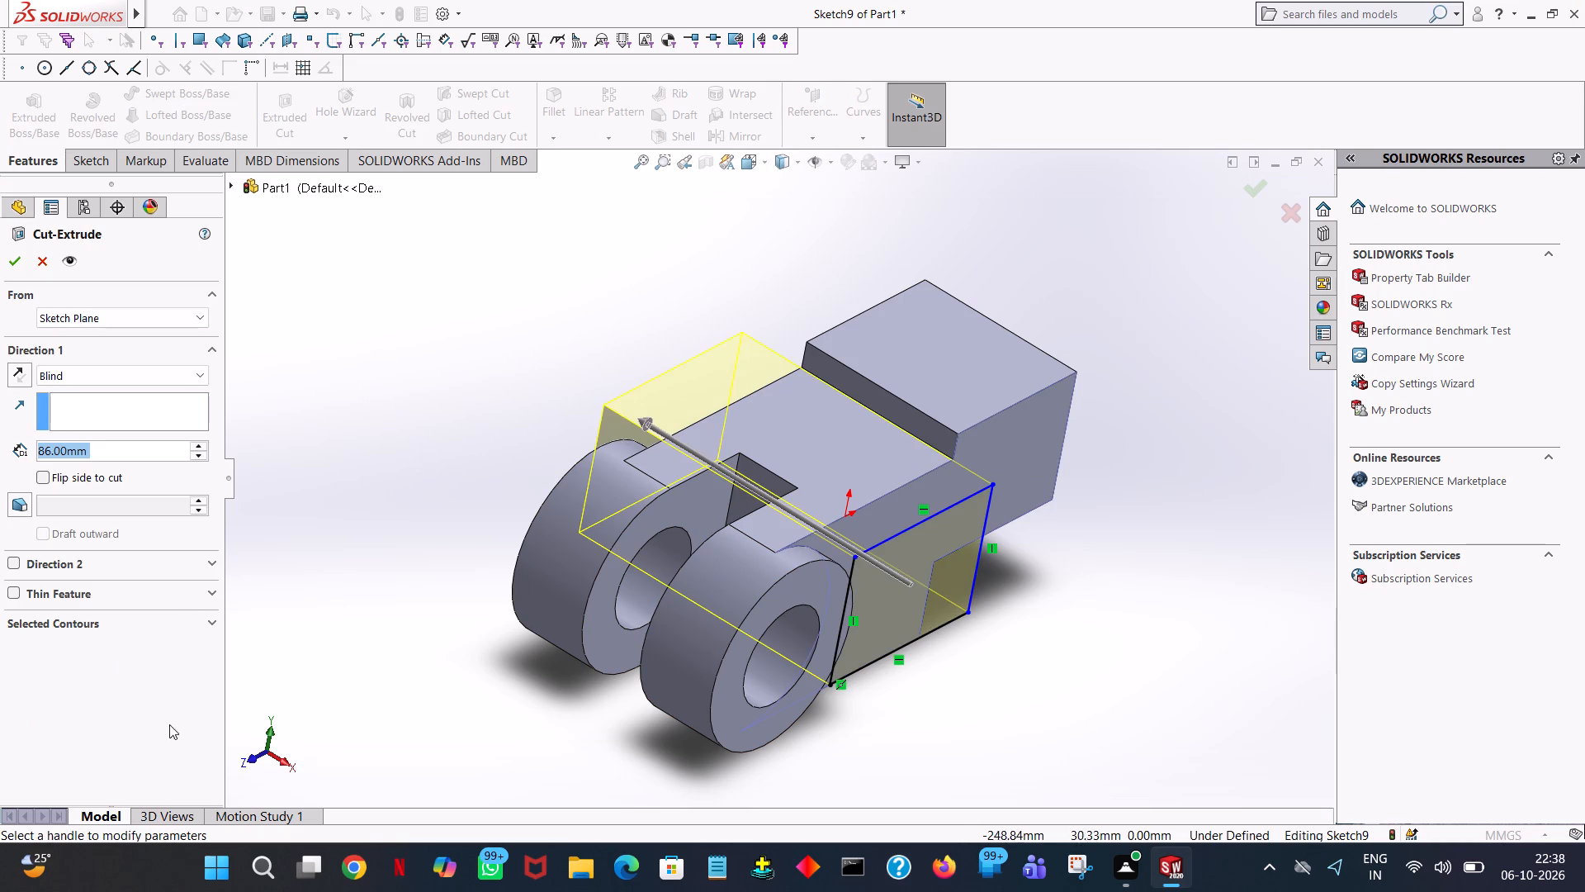
middle_click_drag(60, 595, 105, 890)
middle_click_drag(343, 456, 428, 651)
left_click(13, 266)
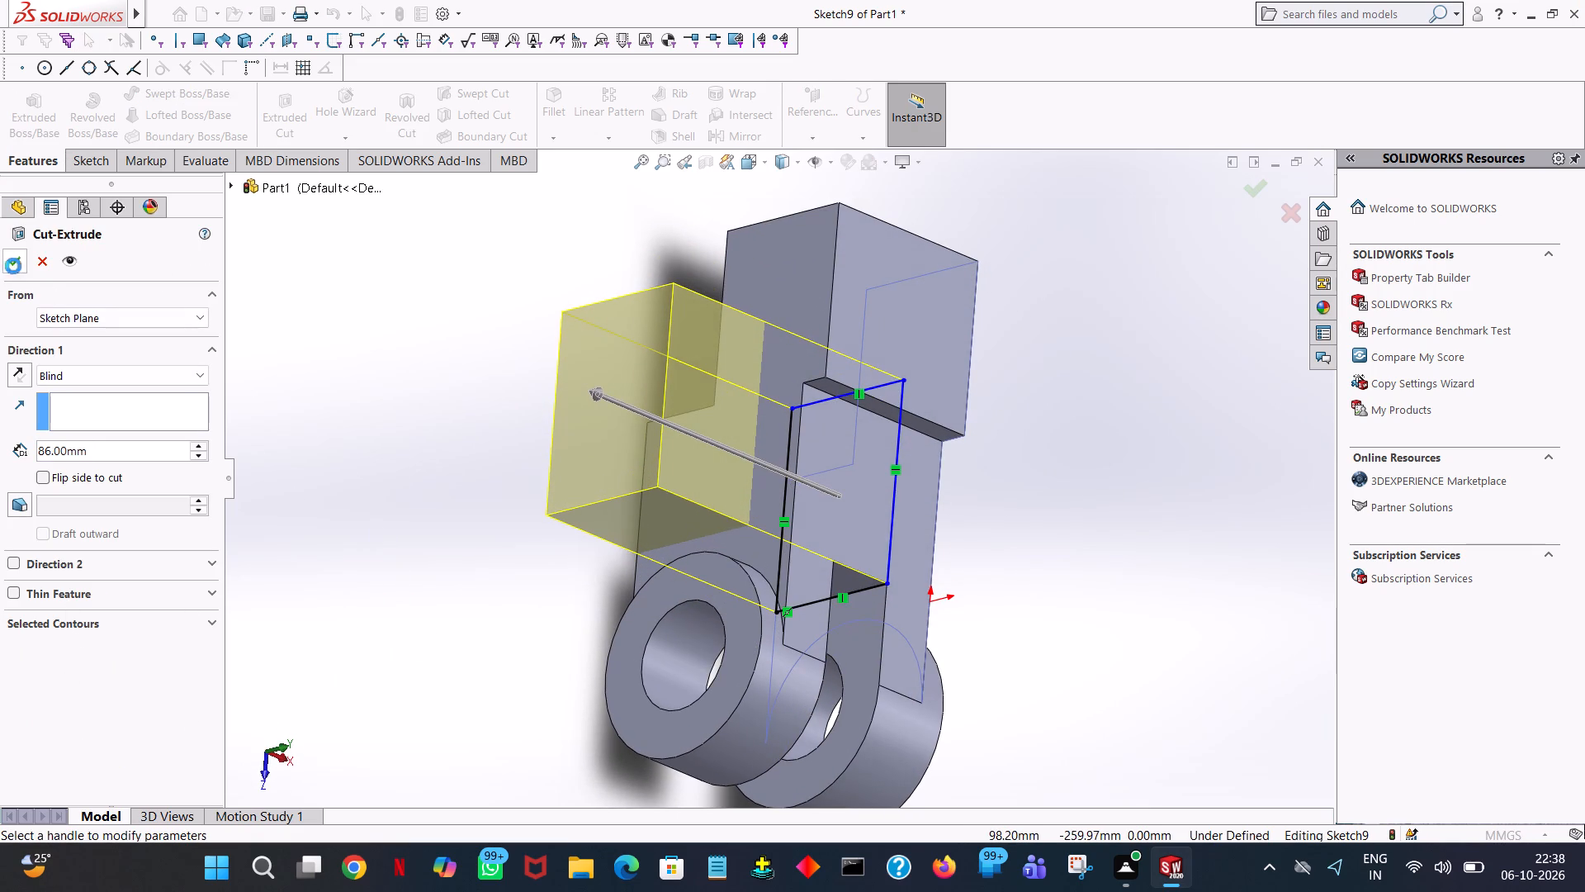
left_click(501, 378)
Fillet the inner edge where the raised end block meets the body's upper face with an 8 mm radius.
middle_click_drag(545, 419, 427, 307)
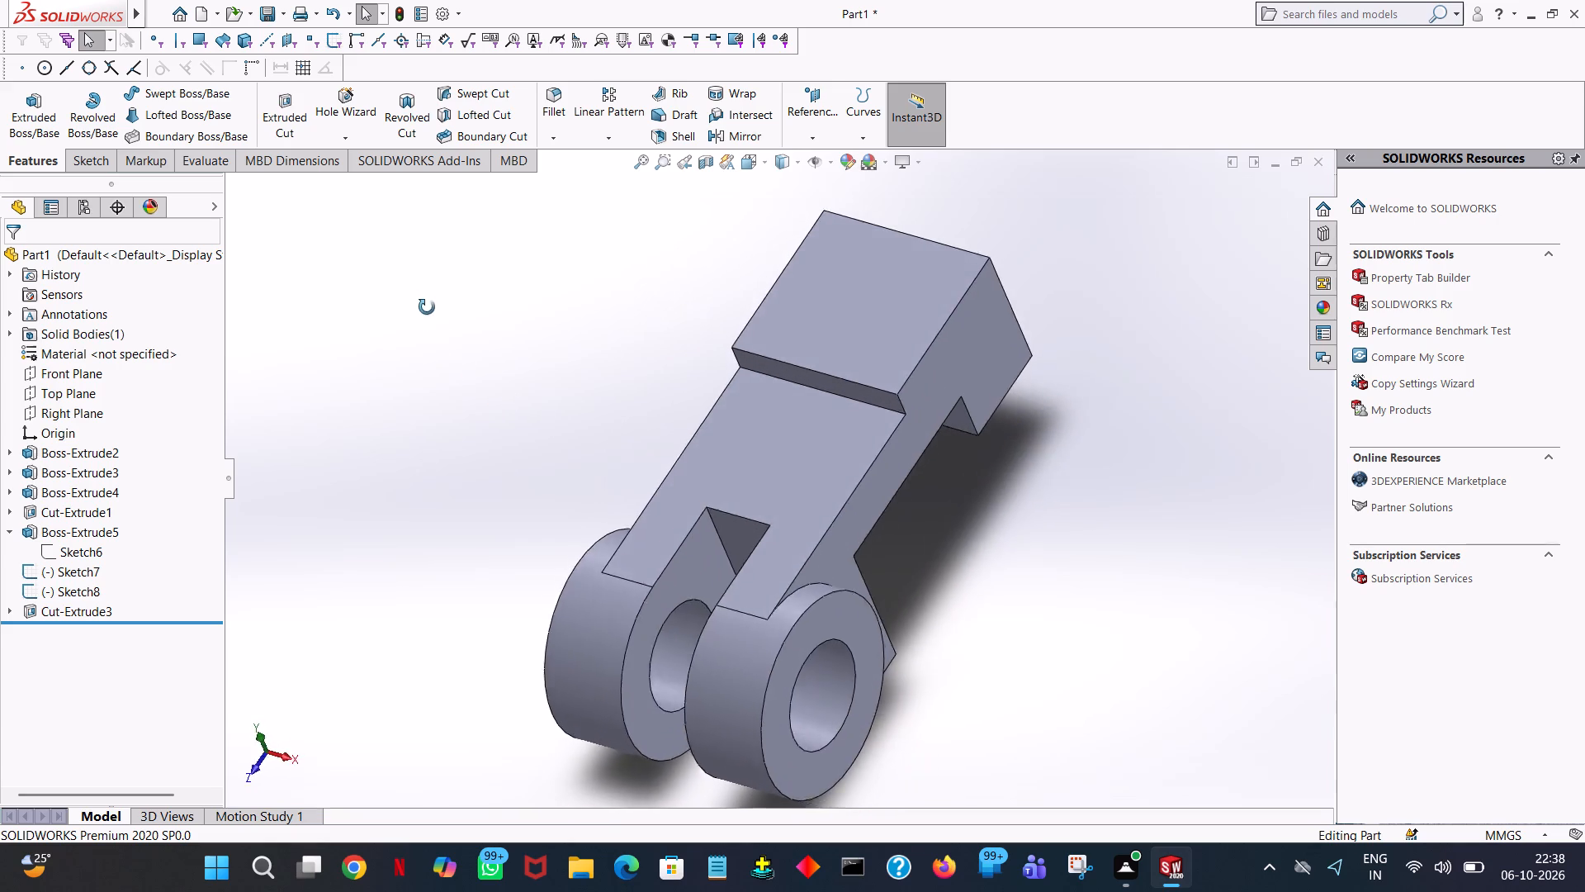
middle_click_drag(427, 307, 371, 254)
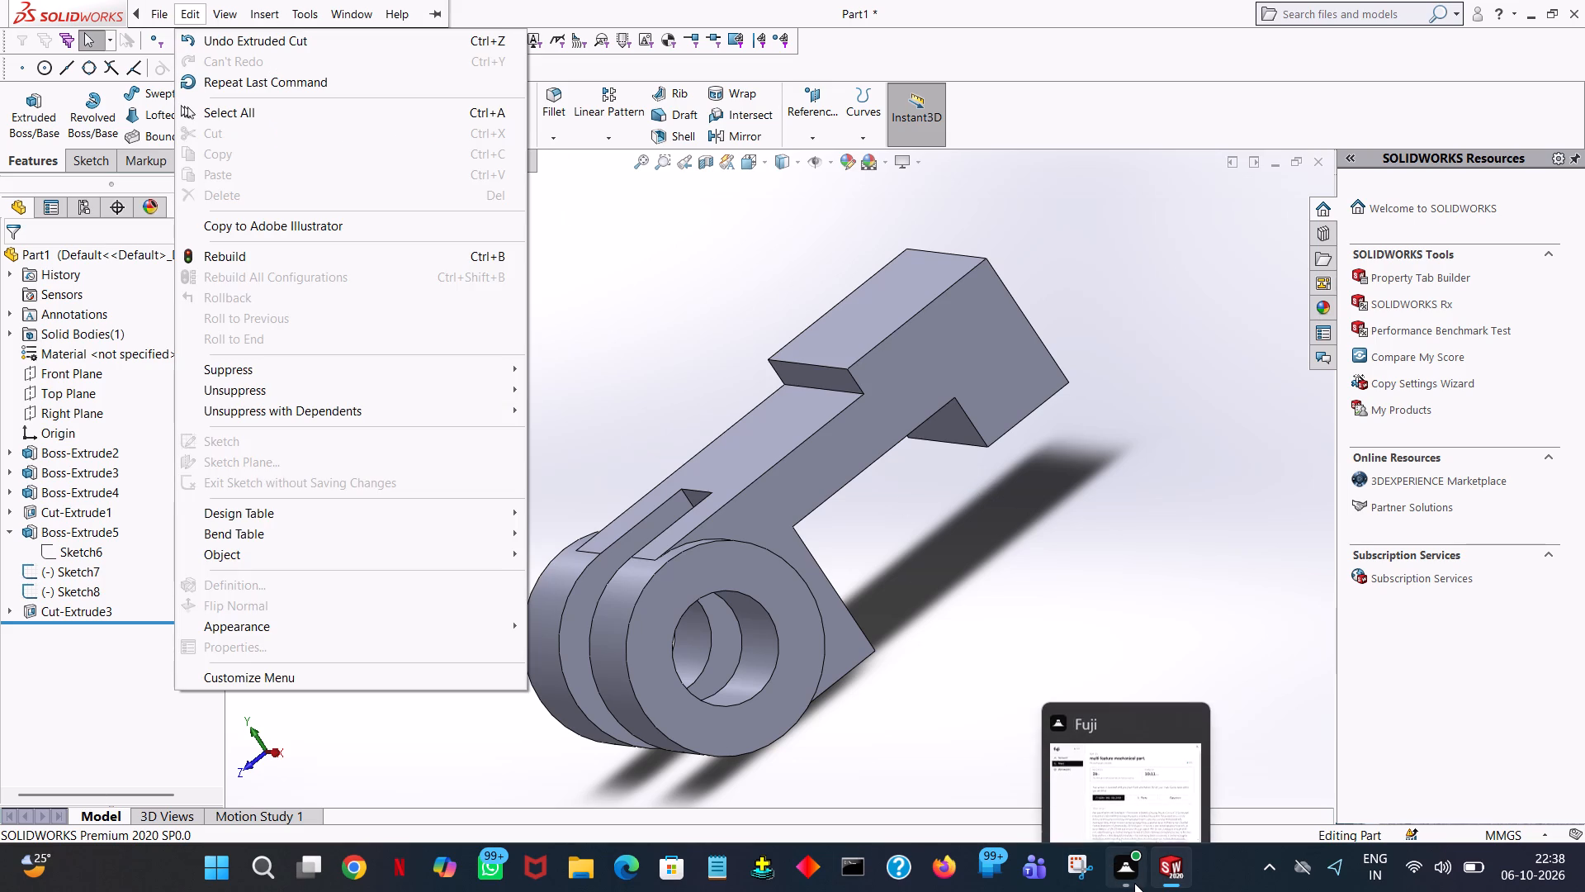
left_click(651, 220)
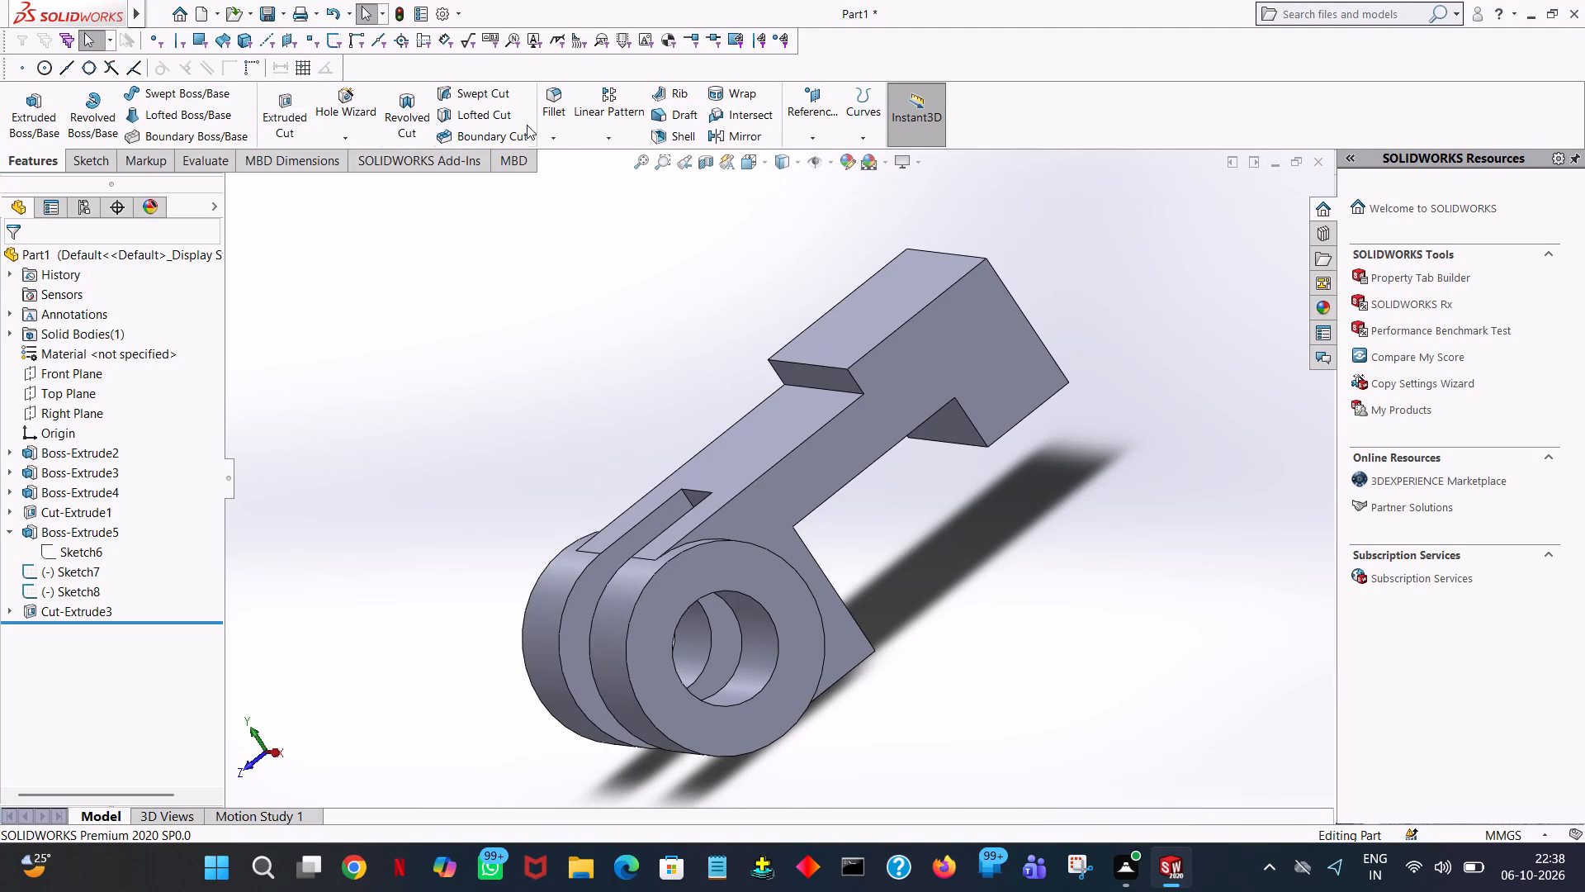
left_click(549, 92)
middle_click_drag(594, 334, 605, 338)
middle_click_drag(605, 338, 672, 302)
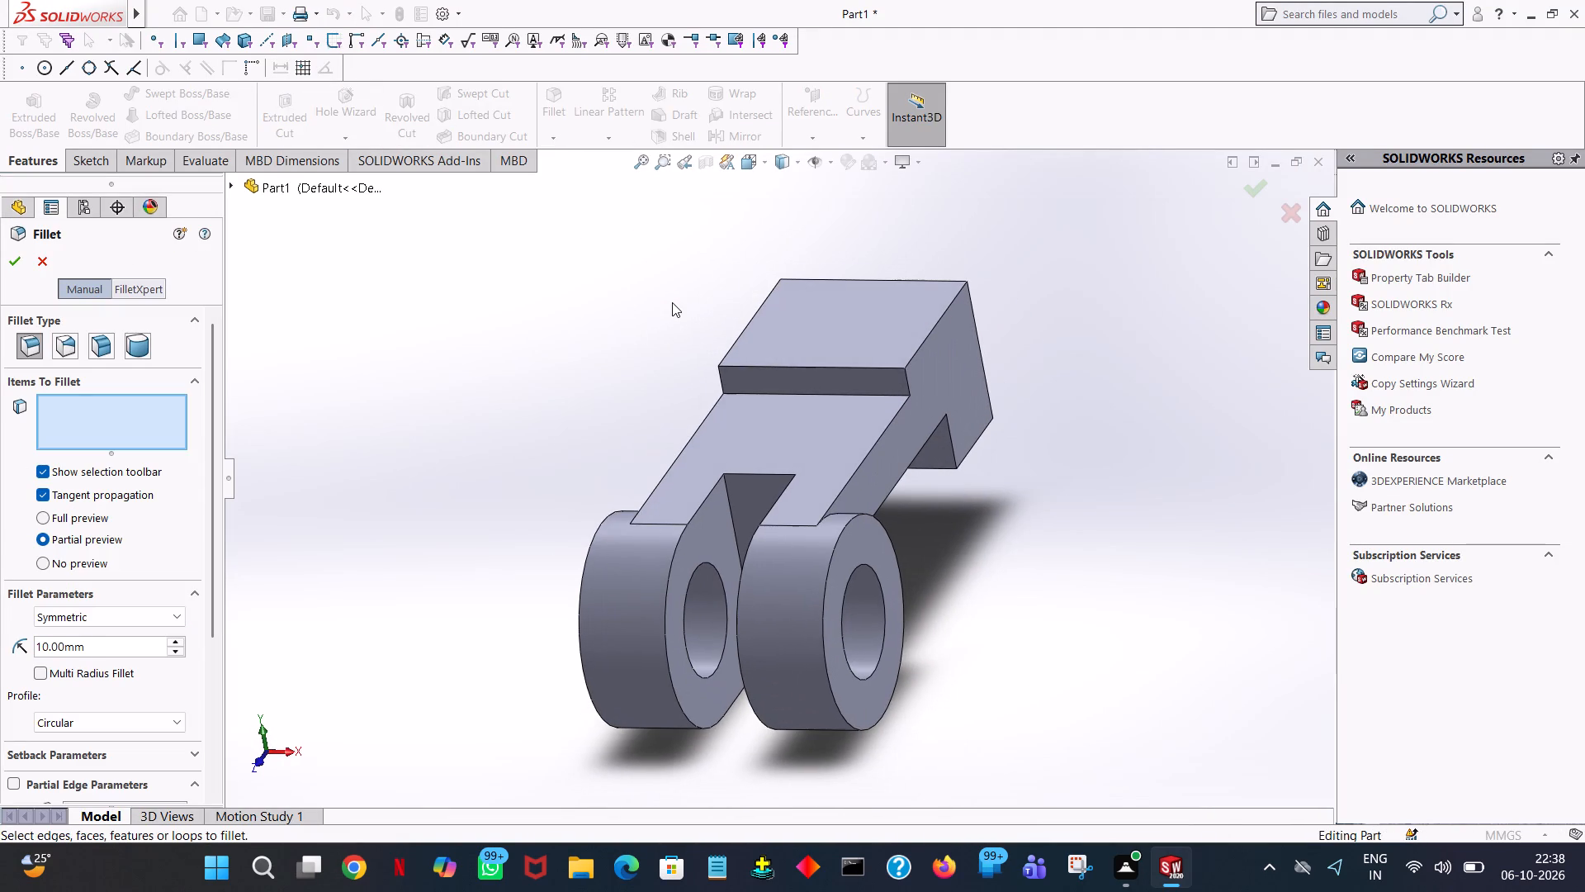
left_click(97, 648)
double_click(97, 650)
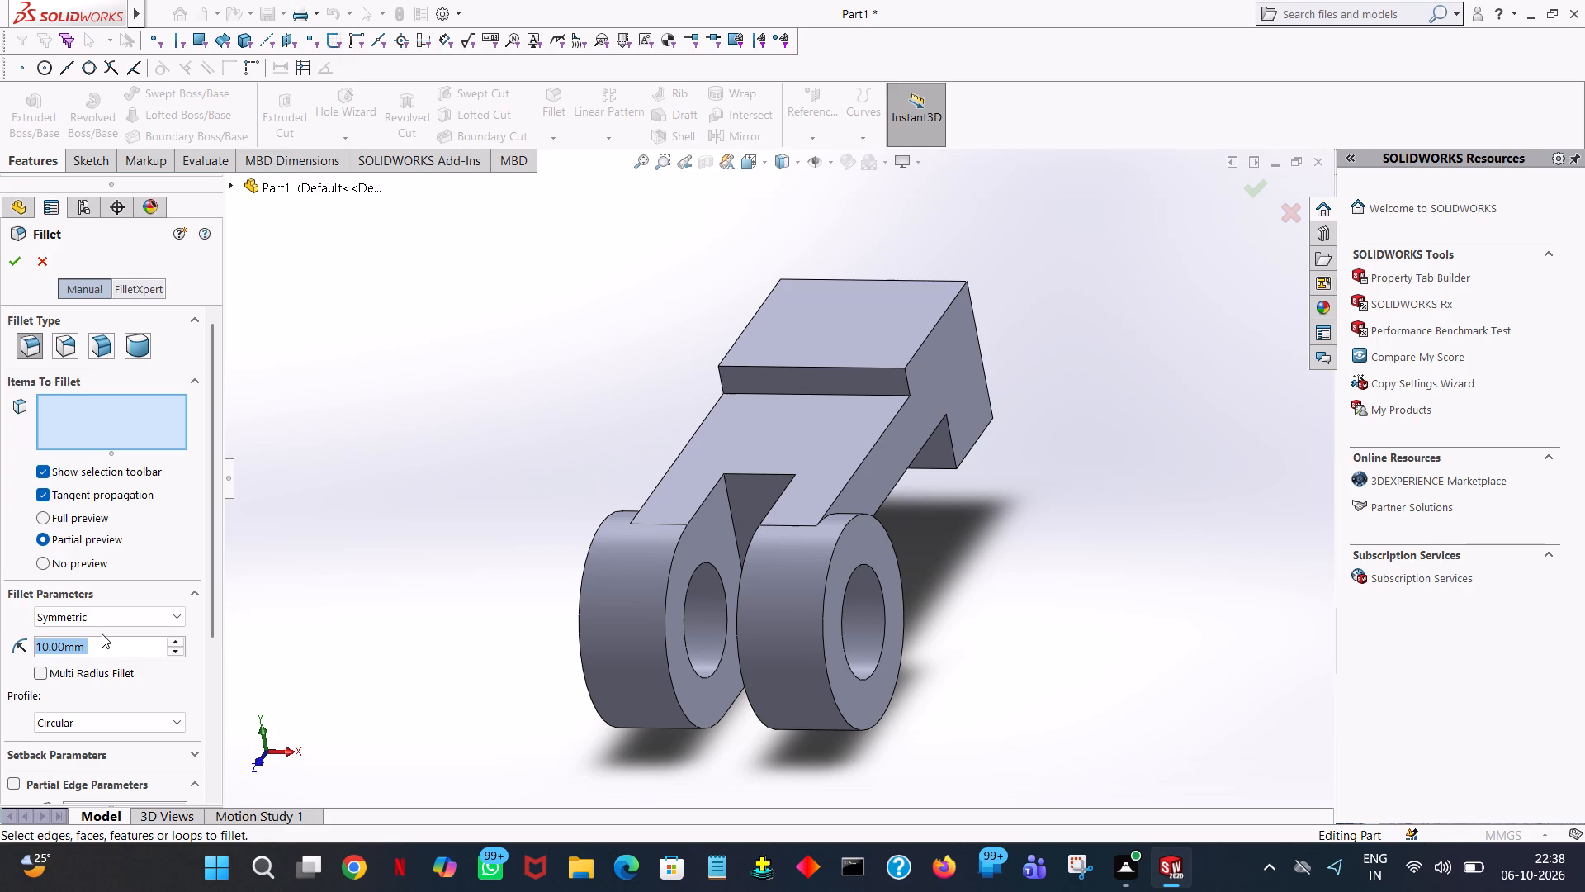
key("8")
key("Return")
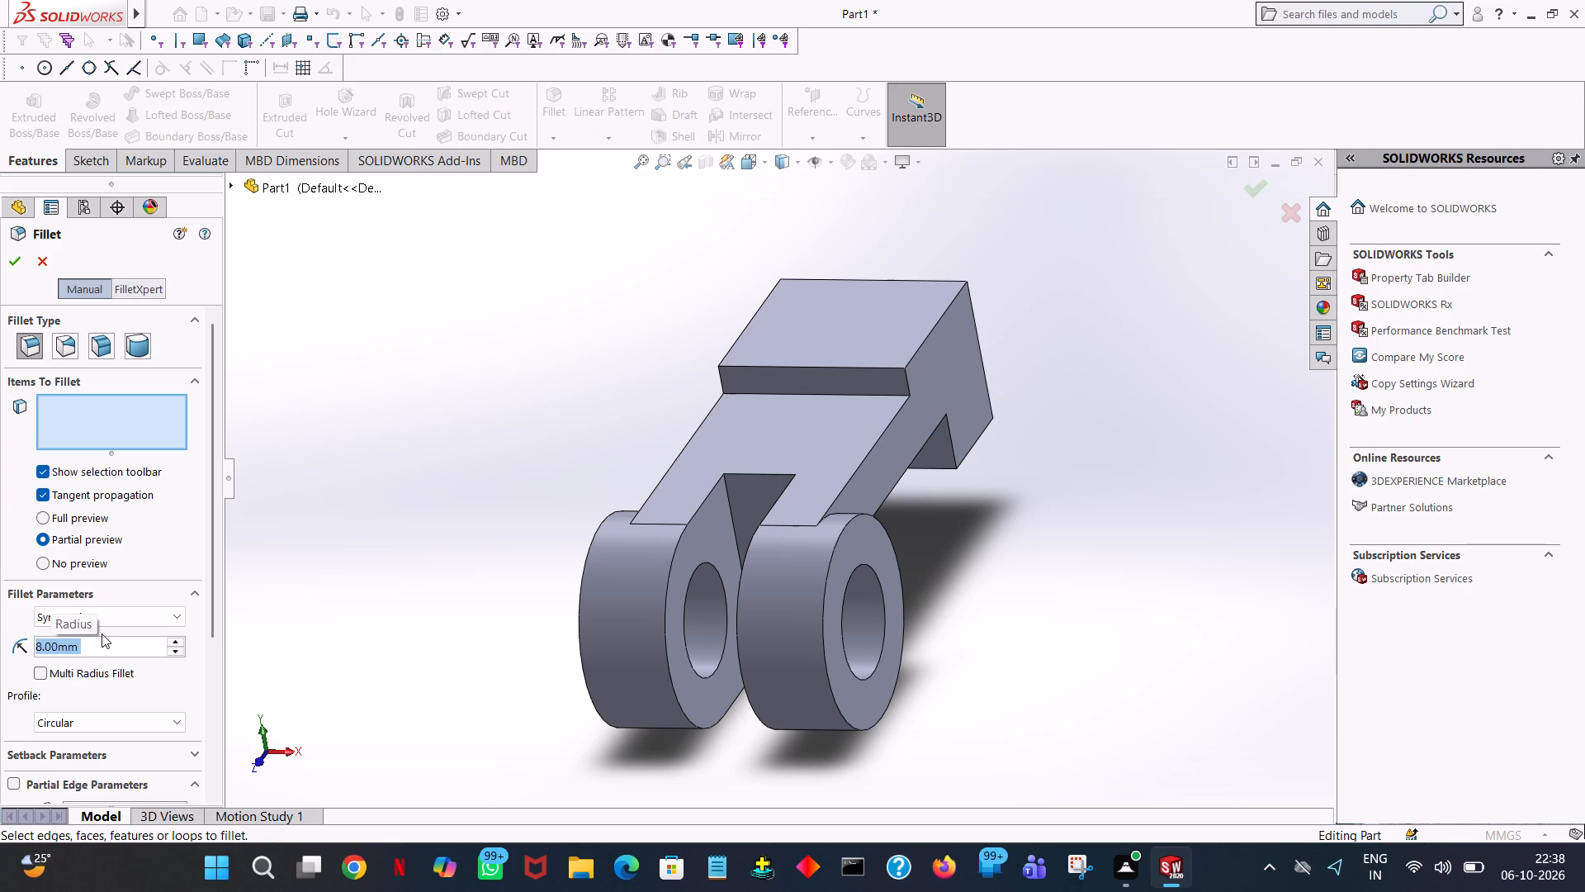
left_click(834, 393)
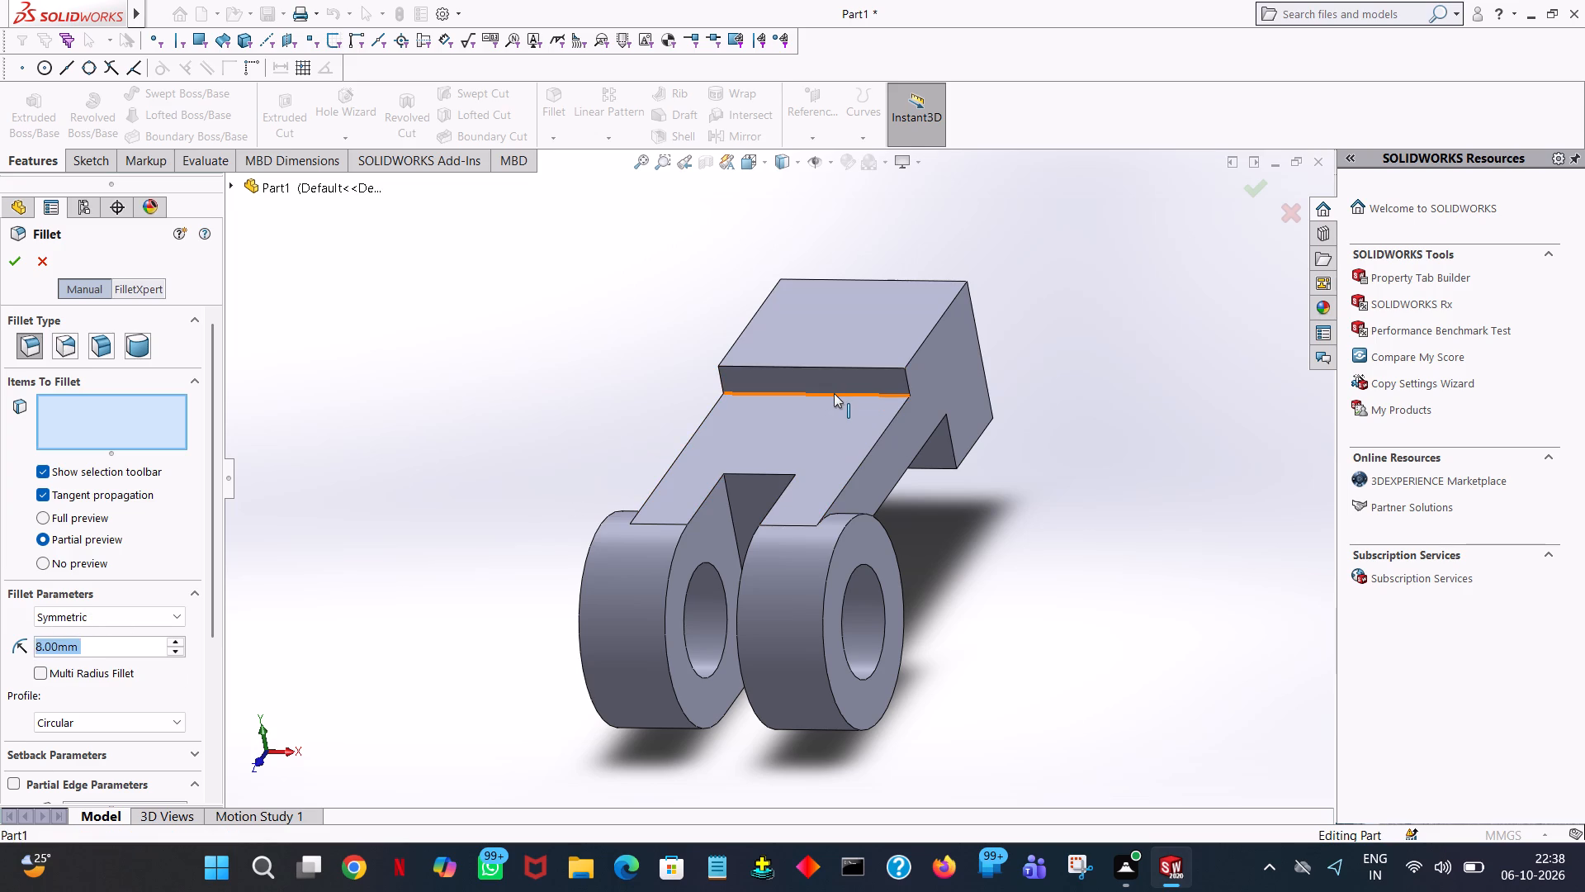
left_click(11, 254)
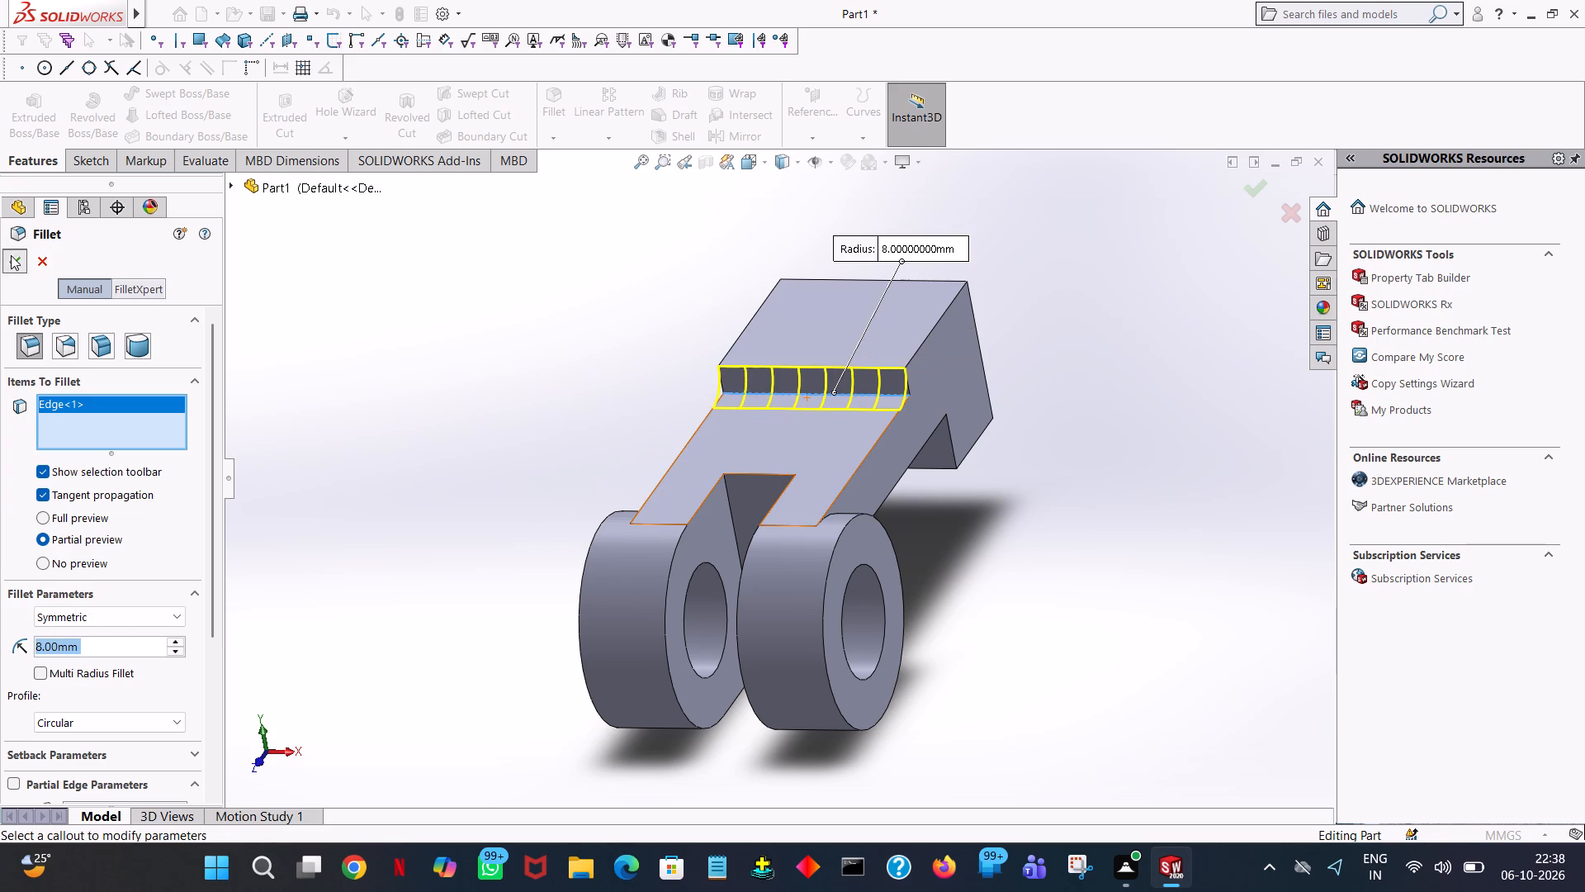
Apply an 8 mm fillet to the underside cut-out's inner corner edge next to the end block.
middle_click_drag(584, 467, 449, 482)
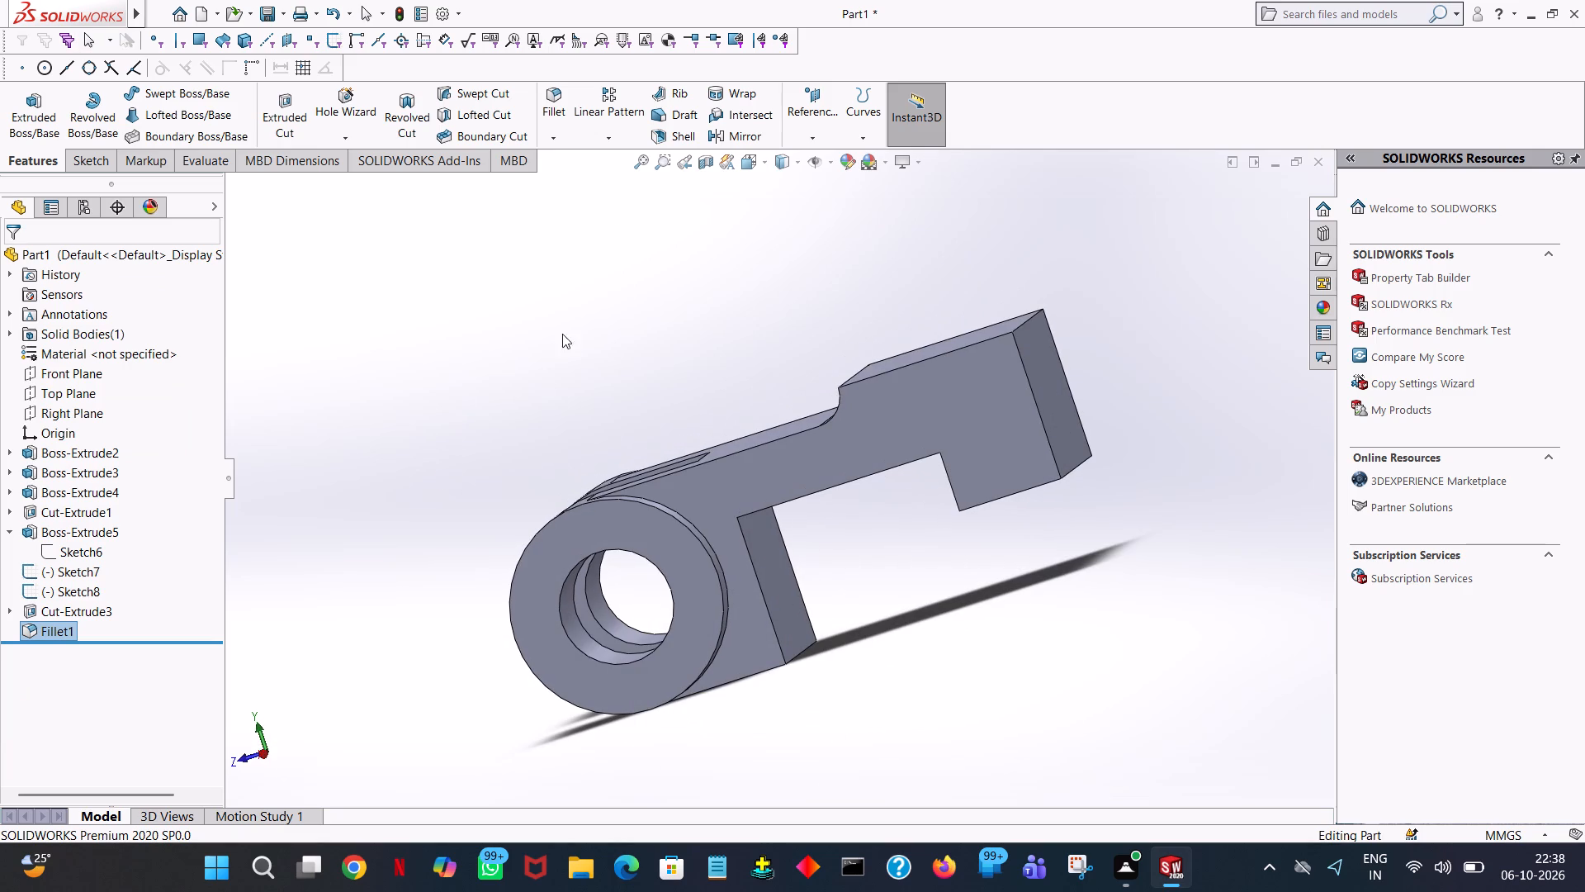
left_click(551, 97)
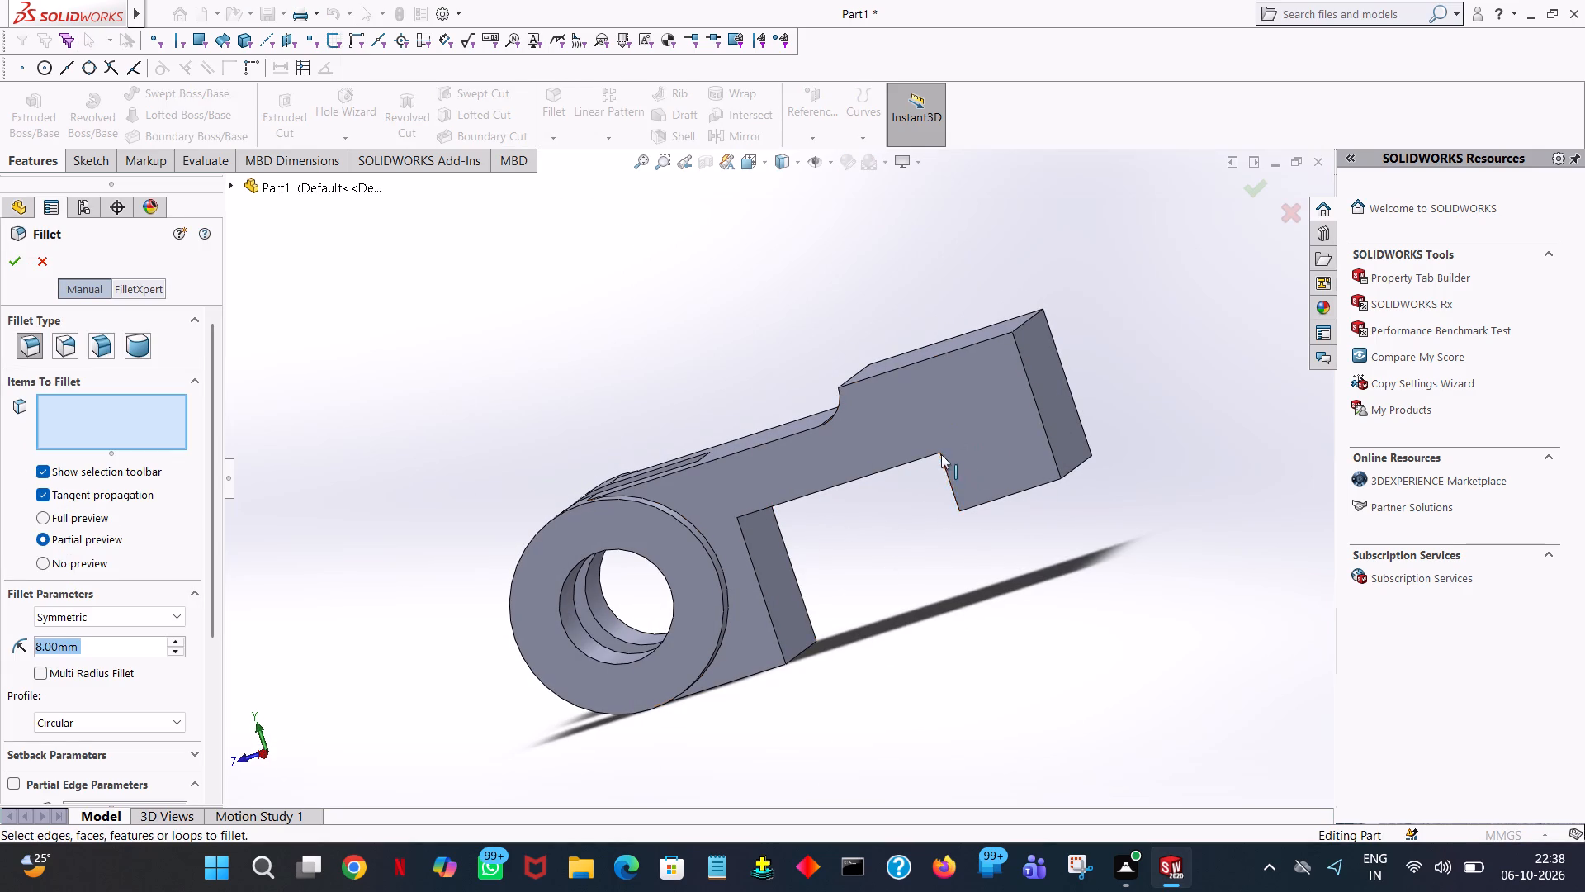
middle_click_drag(944, 484, 973, 382)
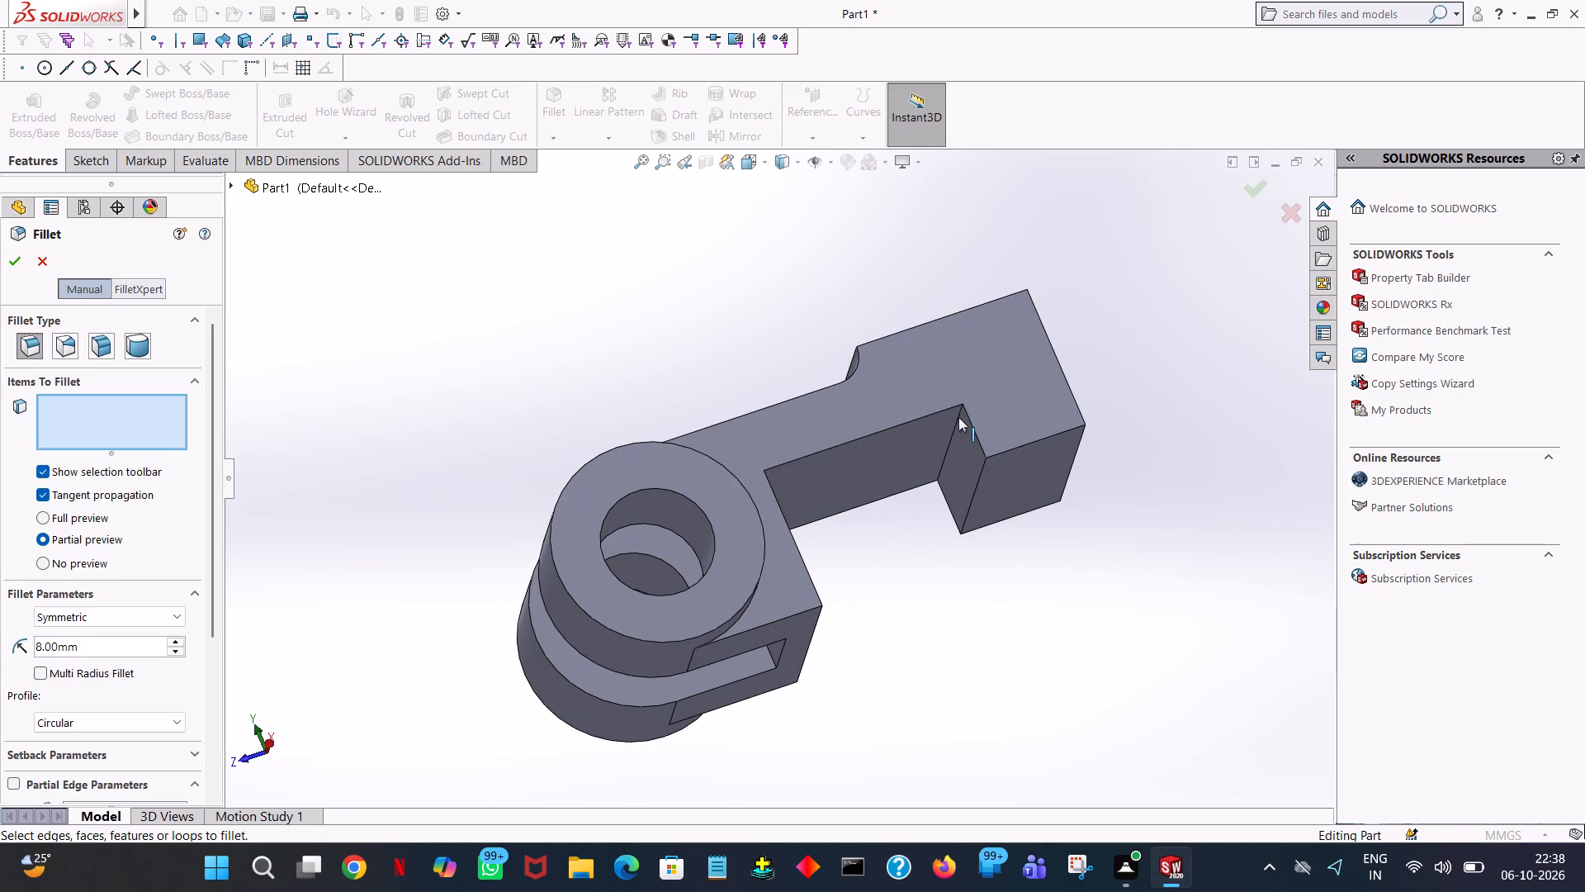
left_click(958, 417)
left_click(7, 257)
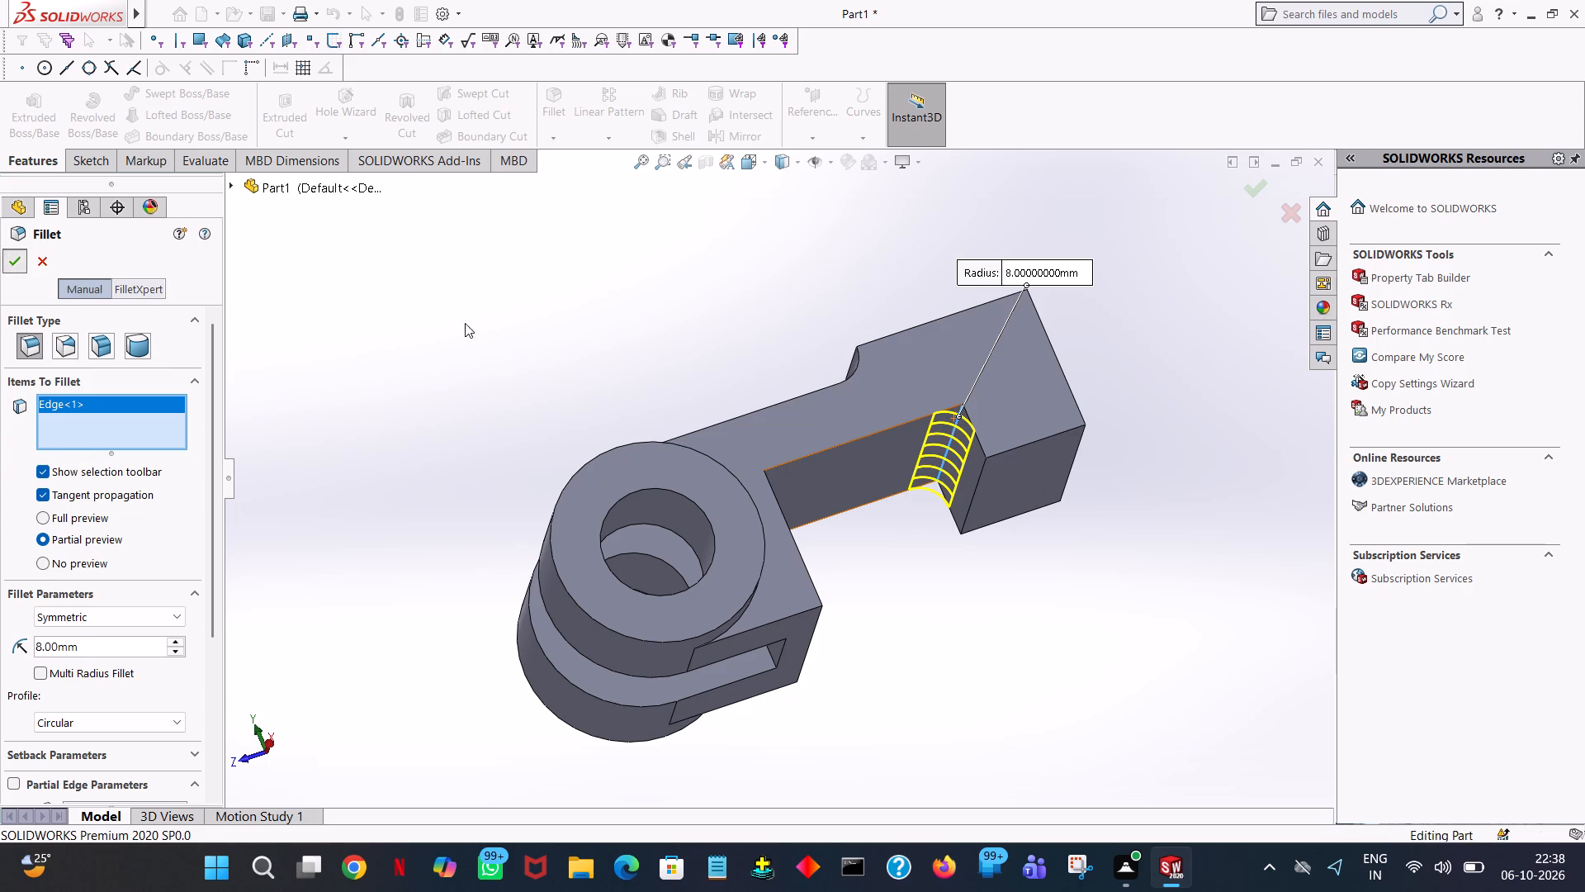
left_click(722, 343)
Apply an 8 mm fillet to the underside cut-out's other inner corner edge, nearest the hubs.
middle_click_drag(726, 354, 726, 452)
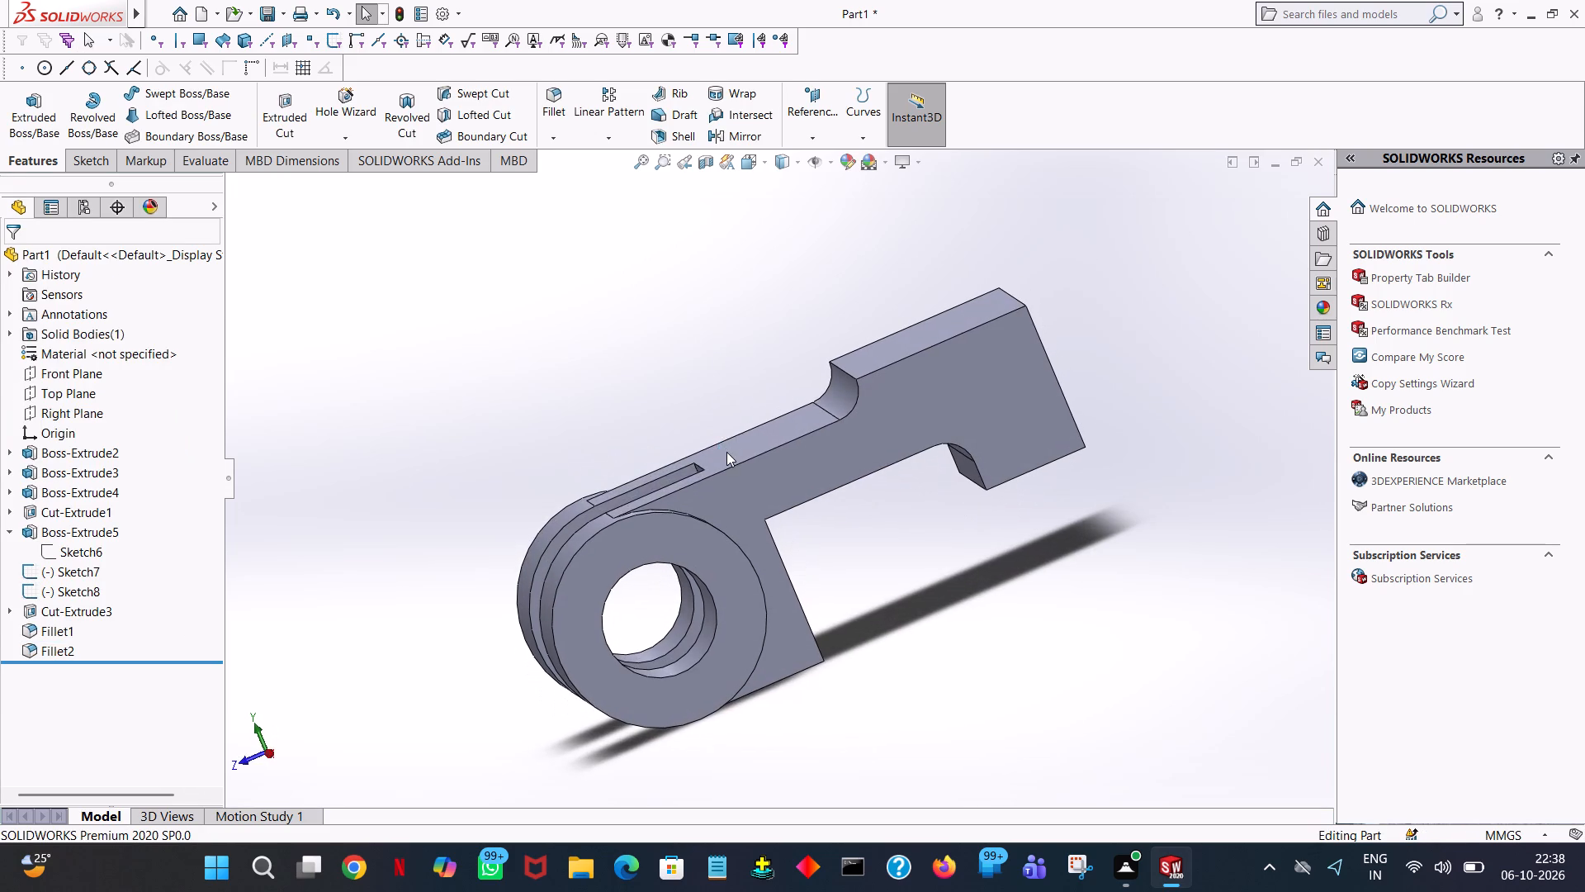
left_click(547, 102)
middle_click_drag(836, 599, 795, 561)
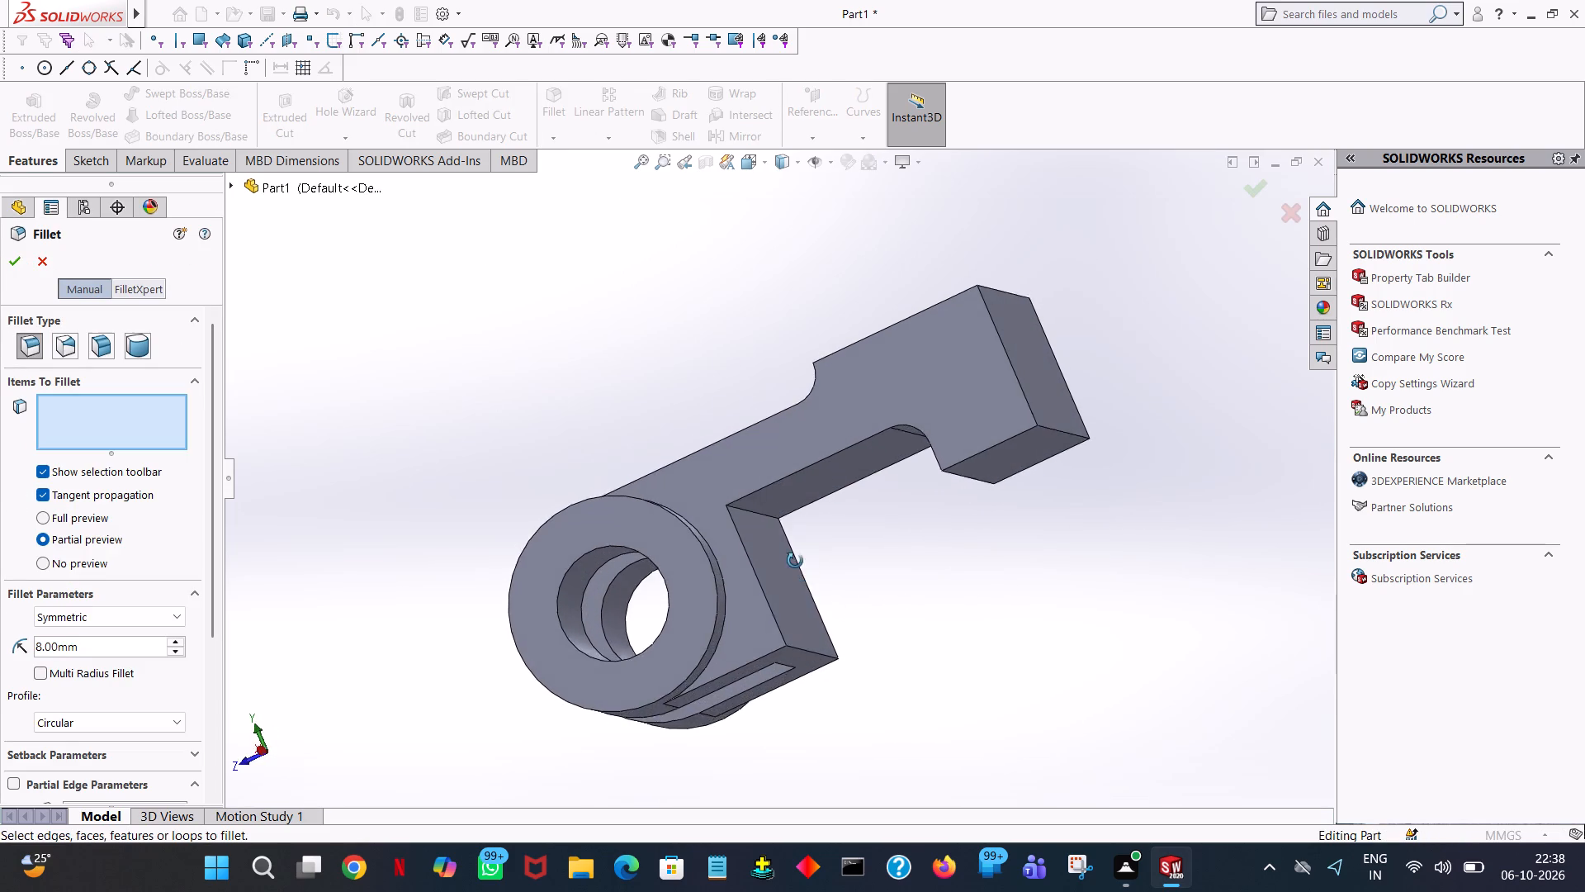
middle_click_drag(795, 561, 782, 548)
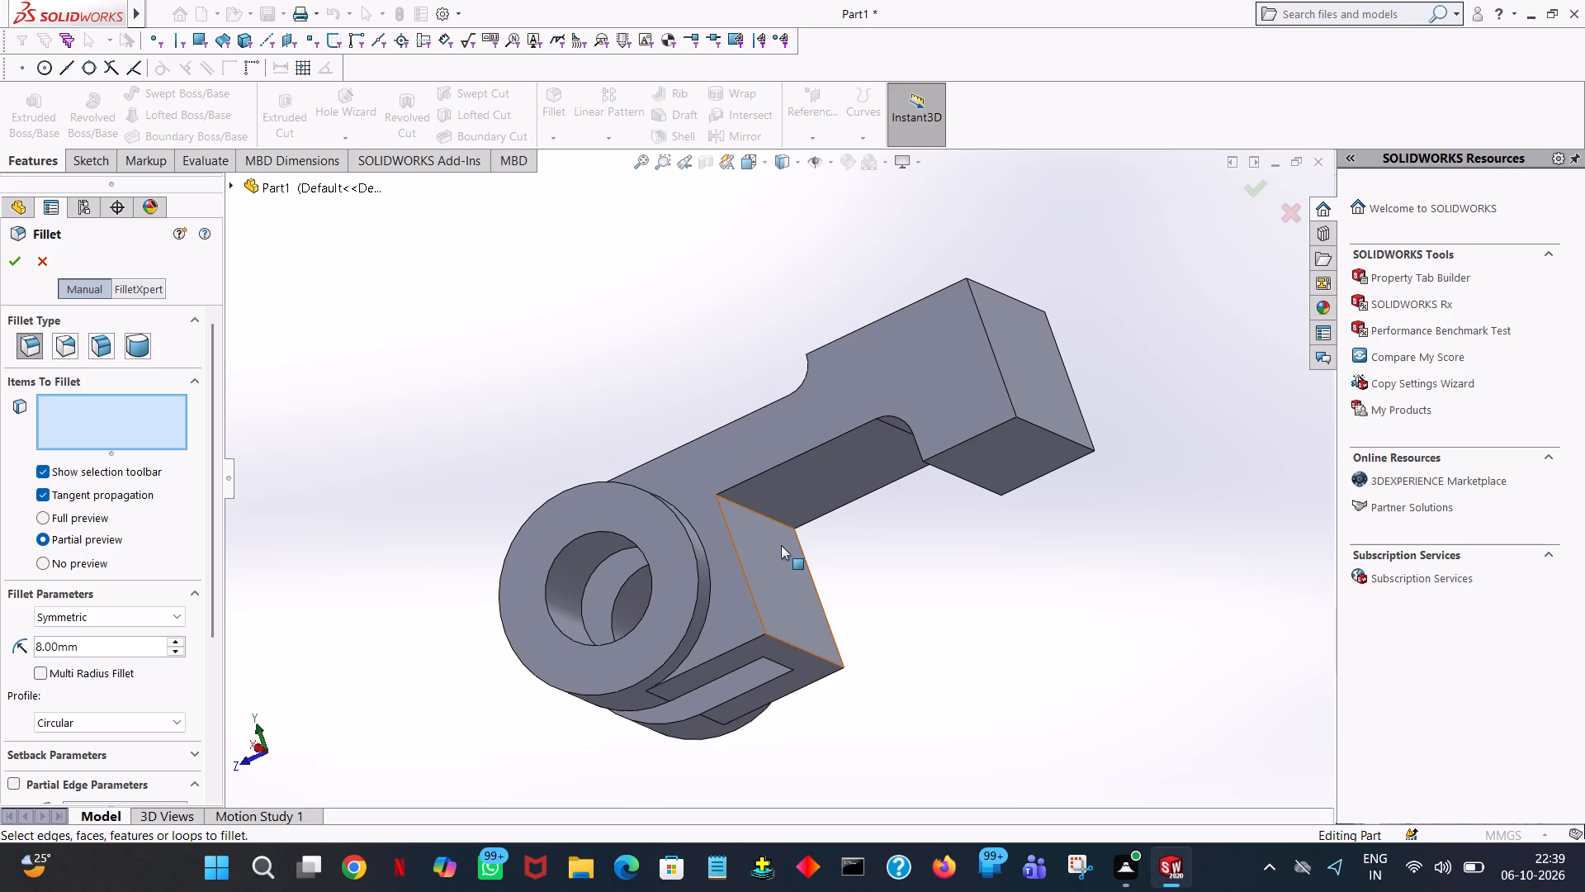
left_click(747, 506)
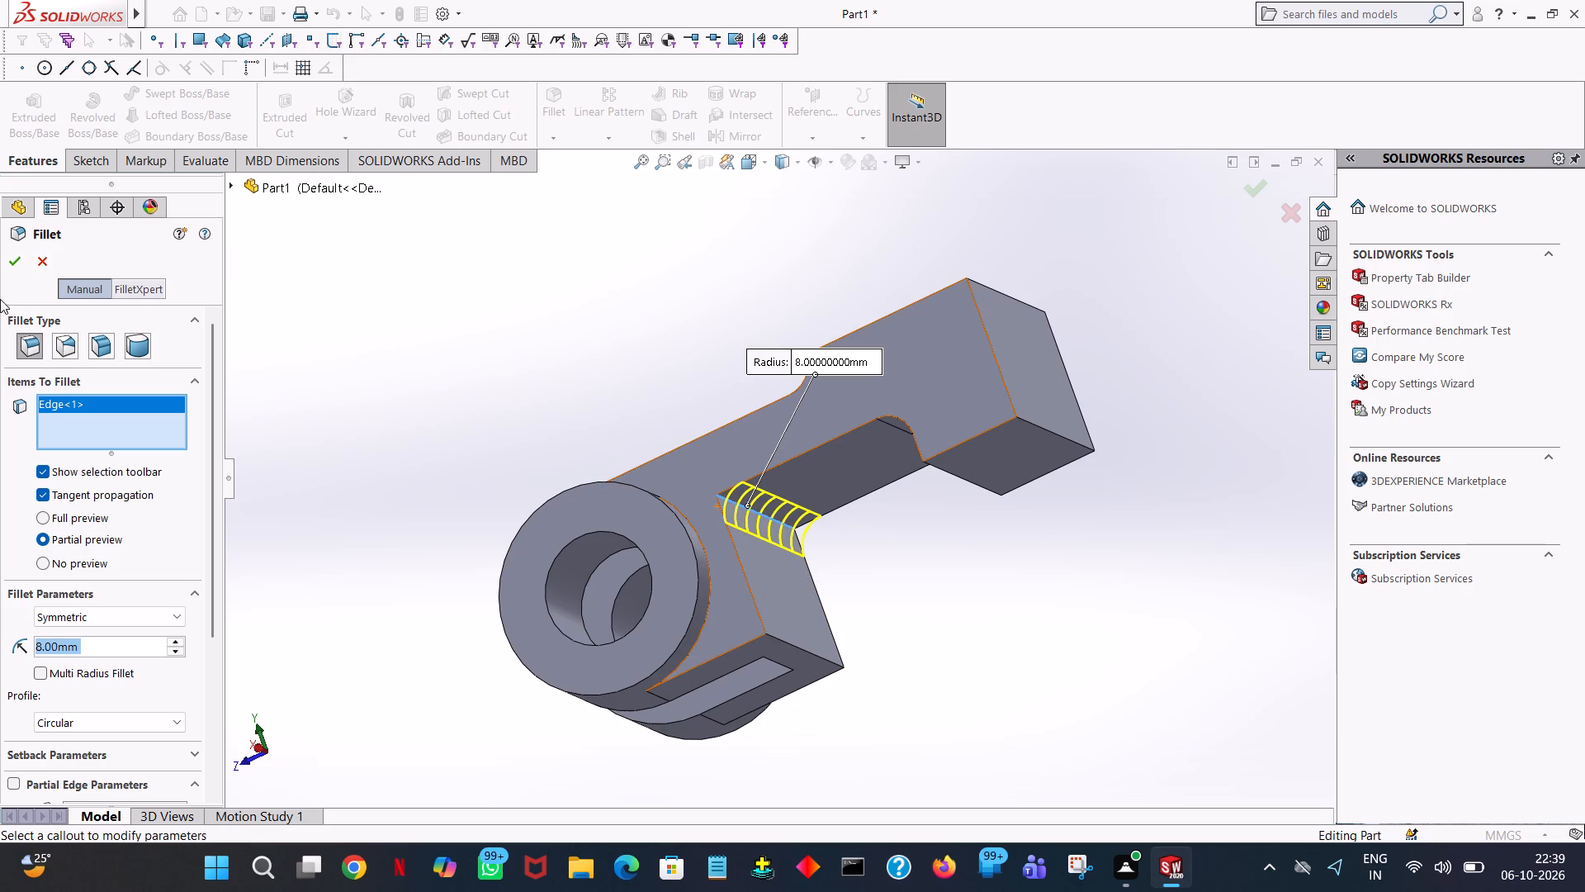
left_click(12, 263)
left_click(499, 304)
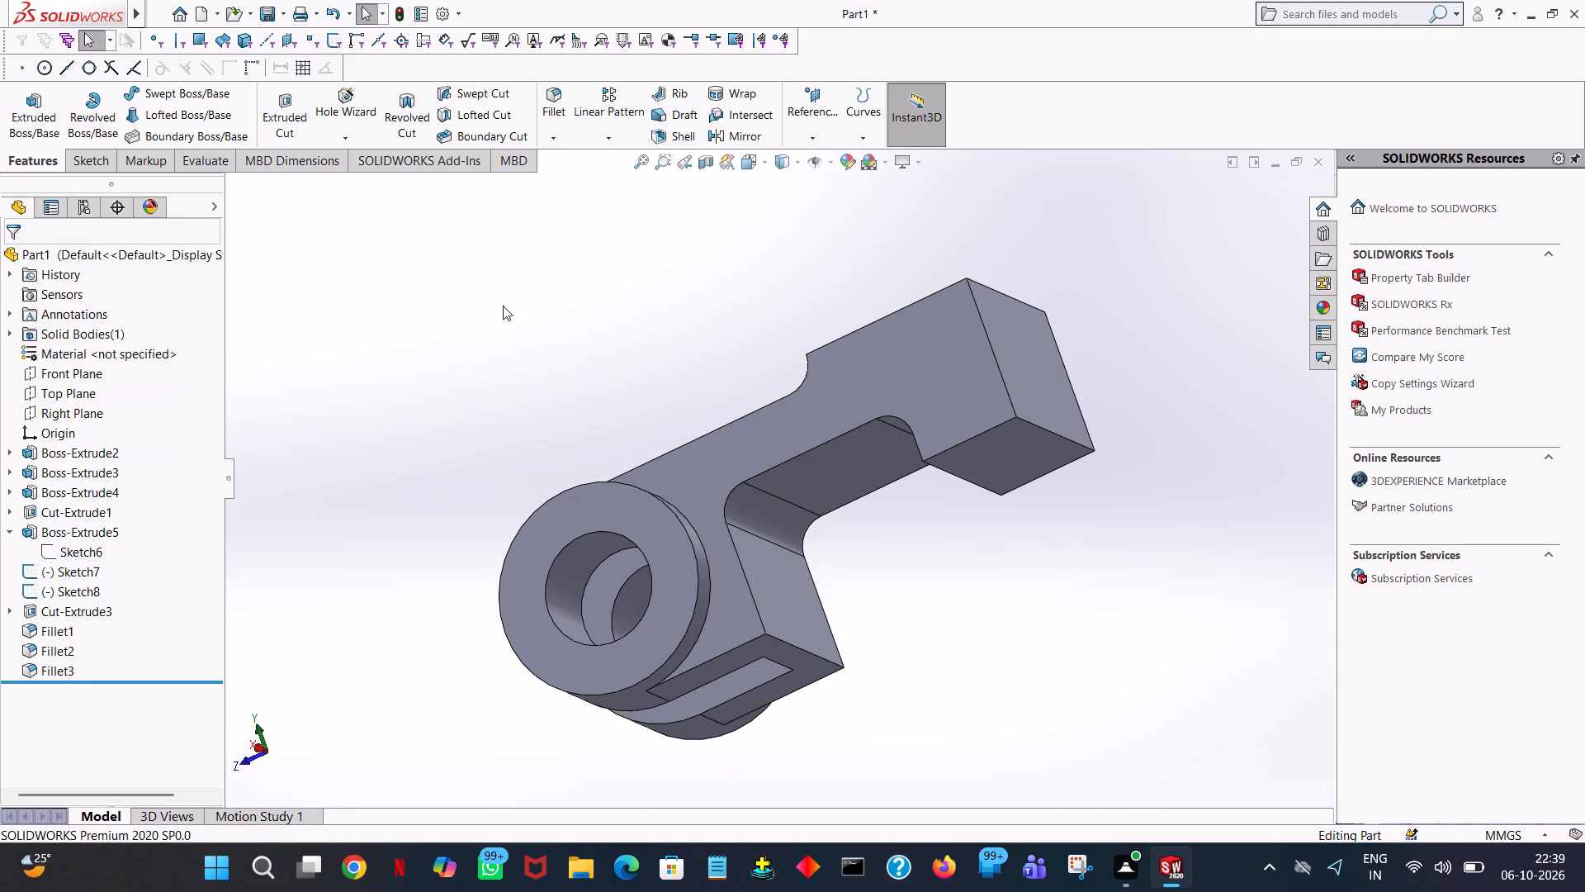
Begin an extruded boss with a new sketch on the raised end block's top face, viewed face-on.
middle_click_drag(543, 354, 555, 411)
middle_click(555, 411)
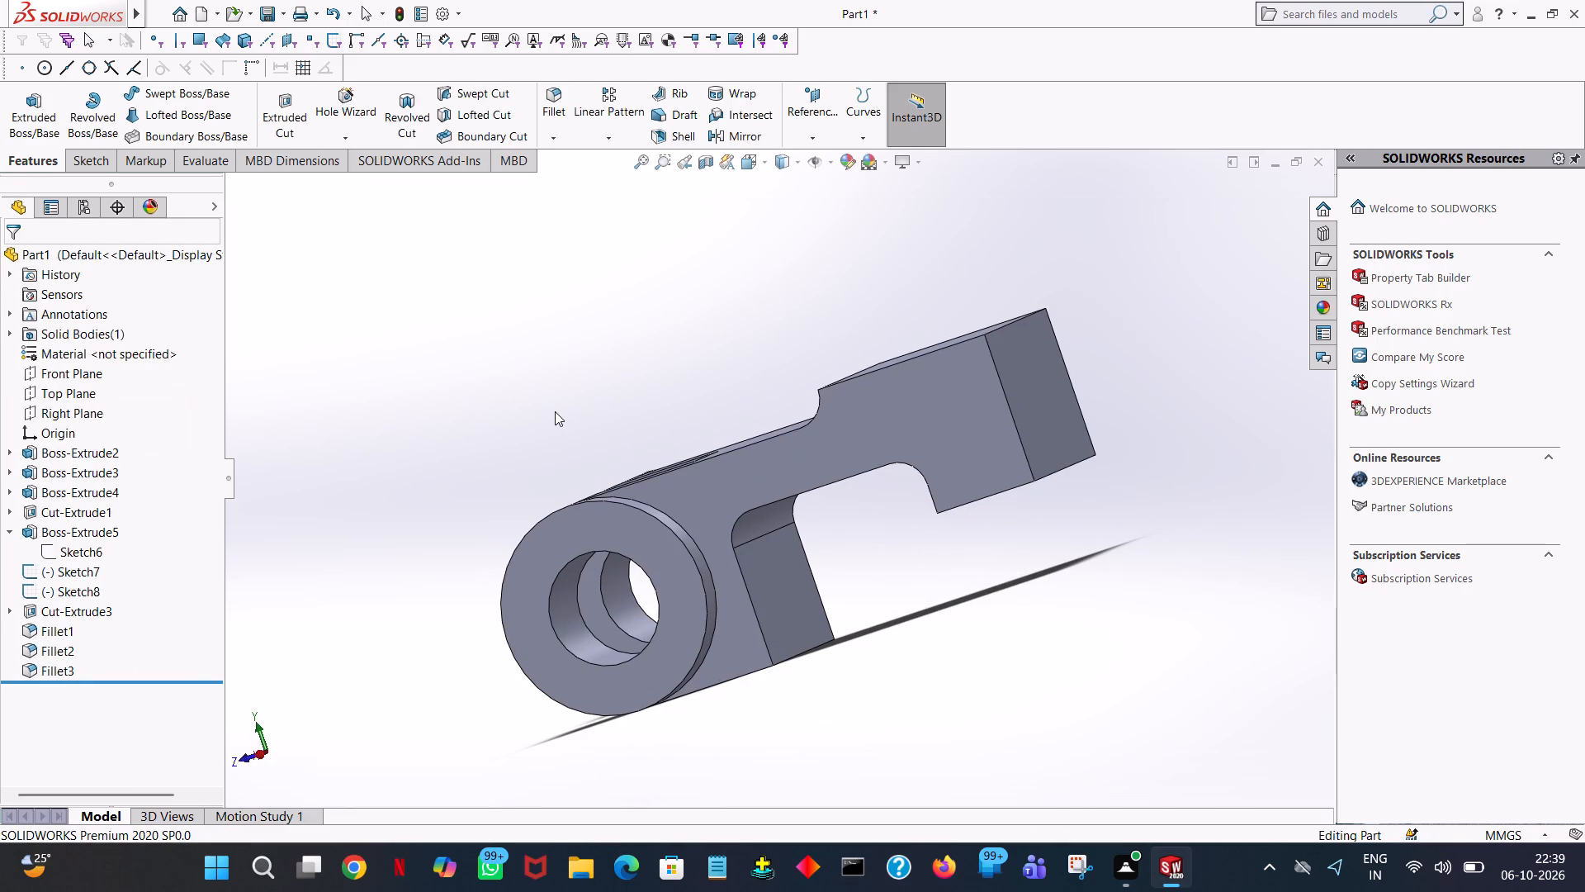
middle_click_drag(620, 432, 835, 720)
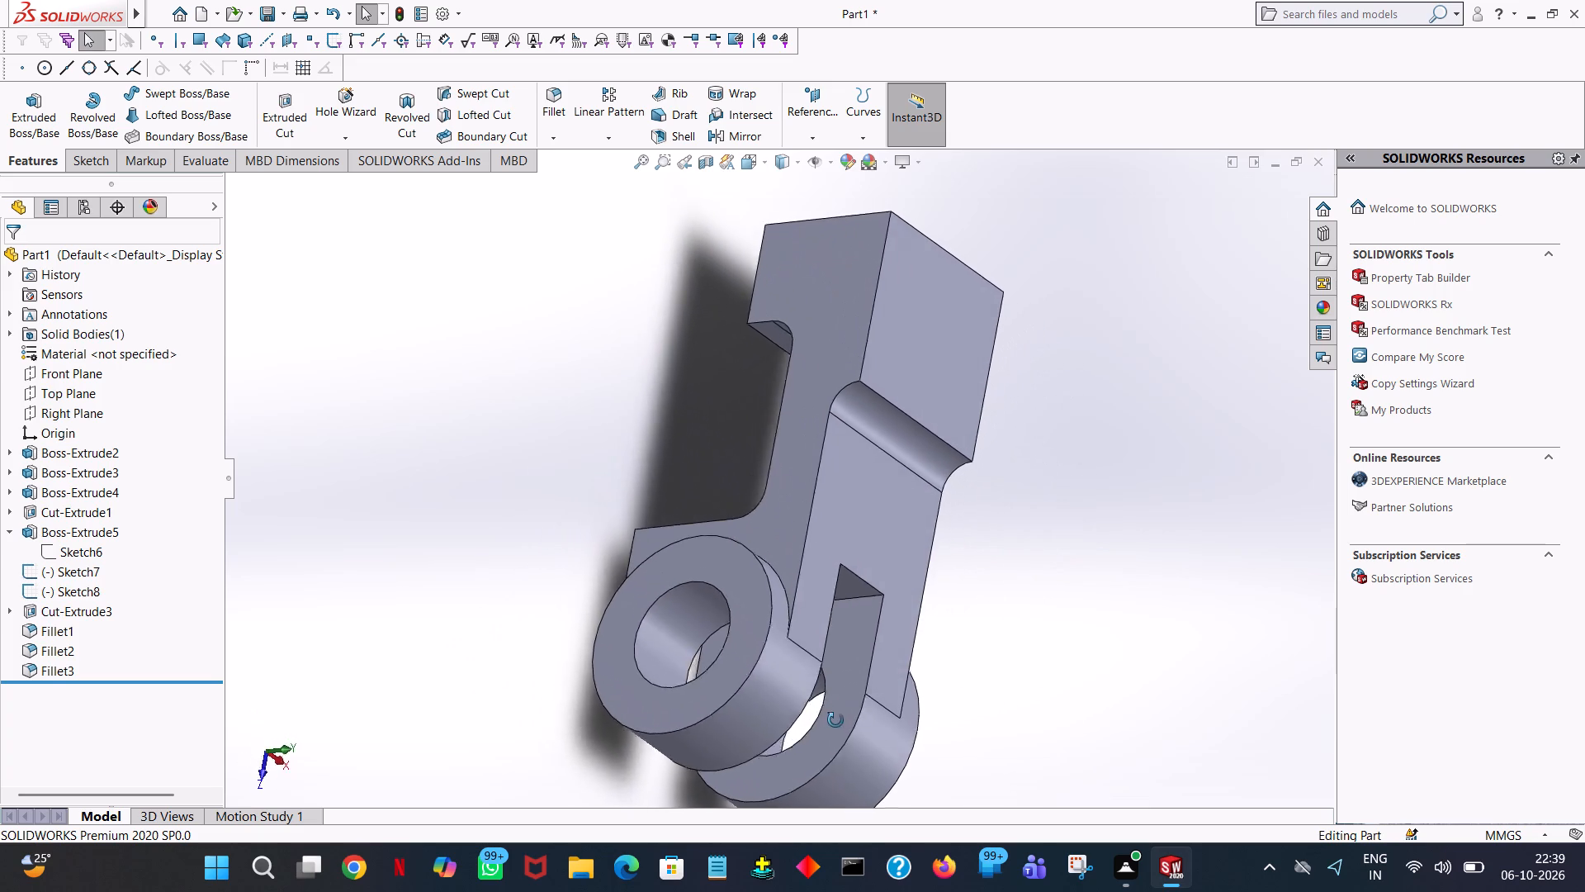
middle_click_drag(835, 720, 695, 665)
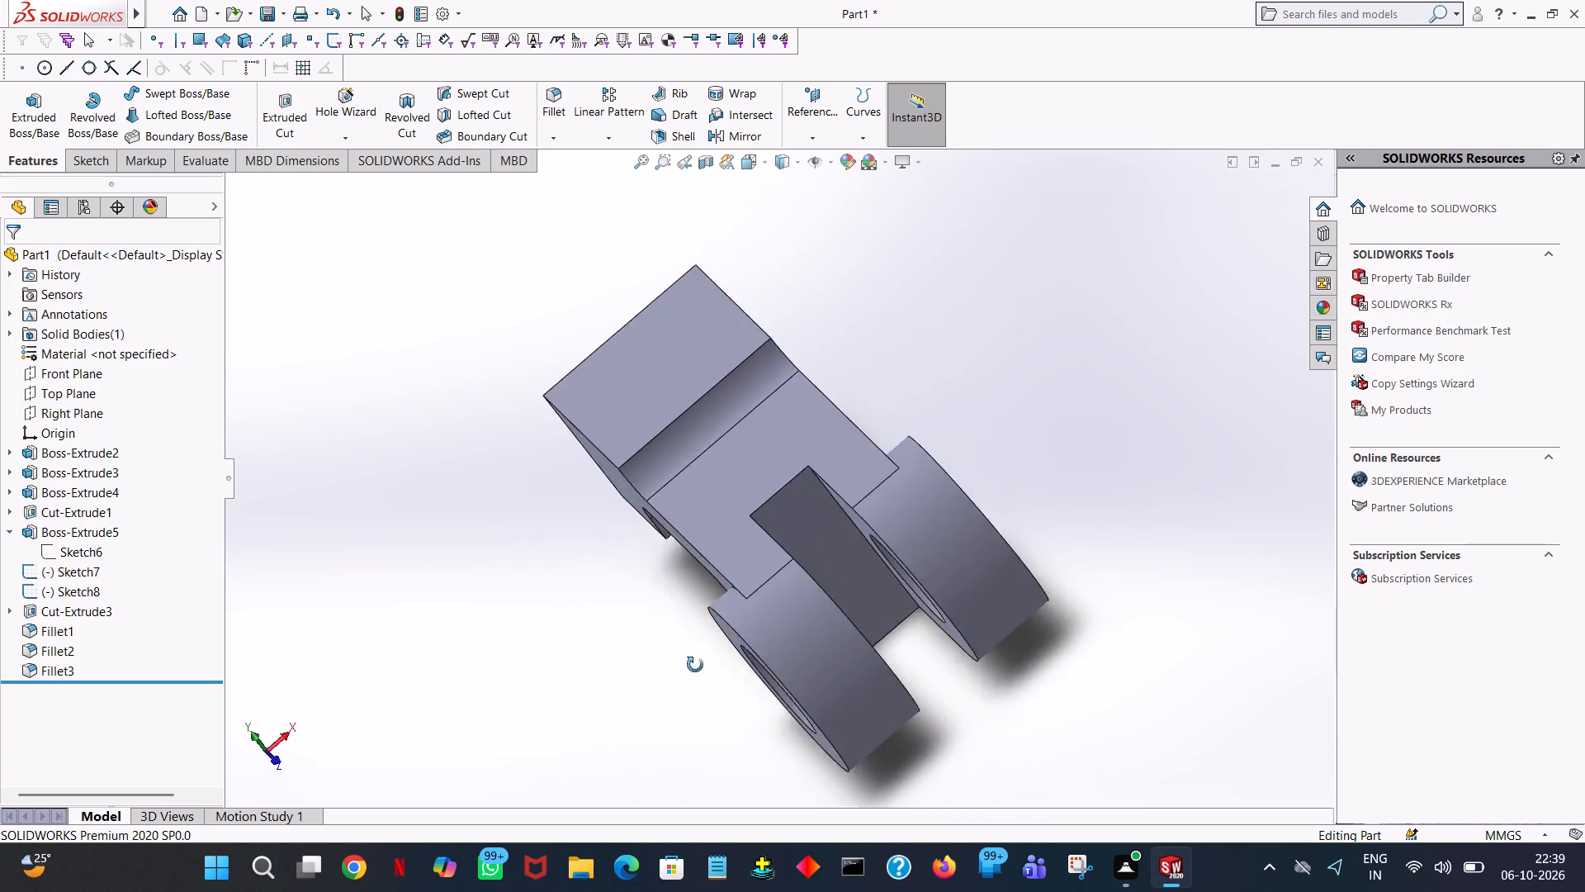
middle_click_drag(695, 665, 866, 555)
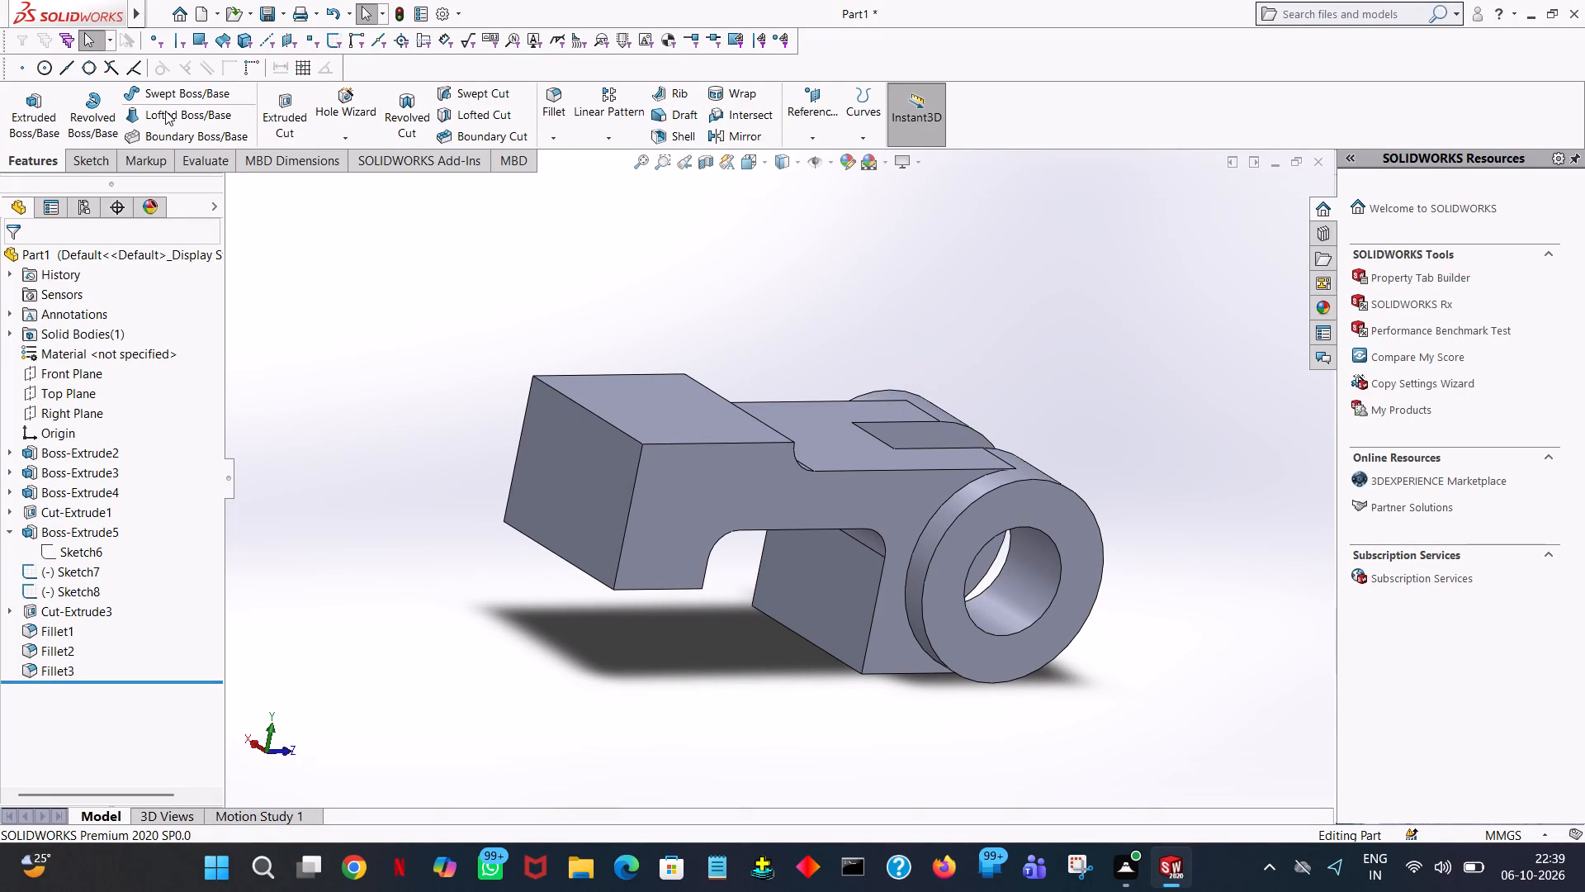
left_click(37, 109)
left_click(647, 411)
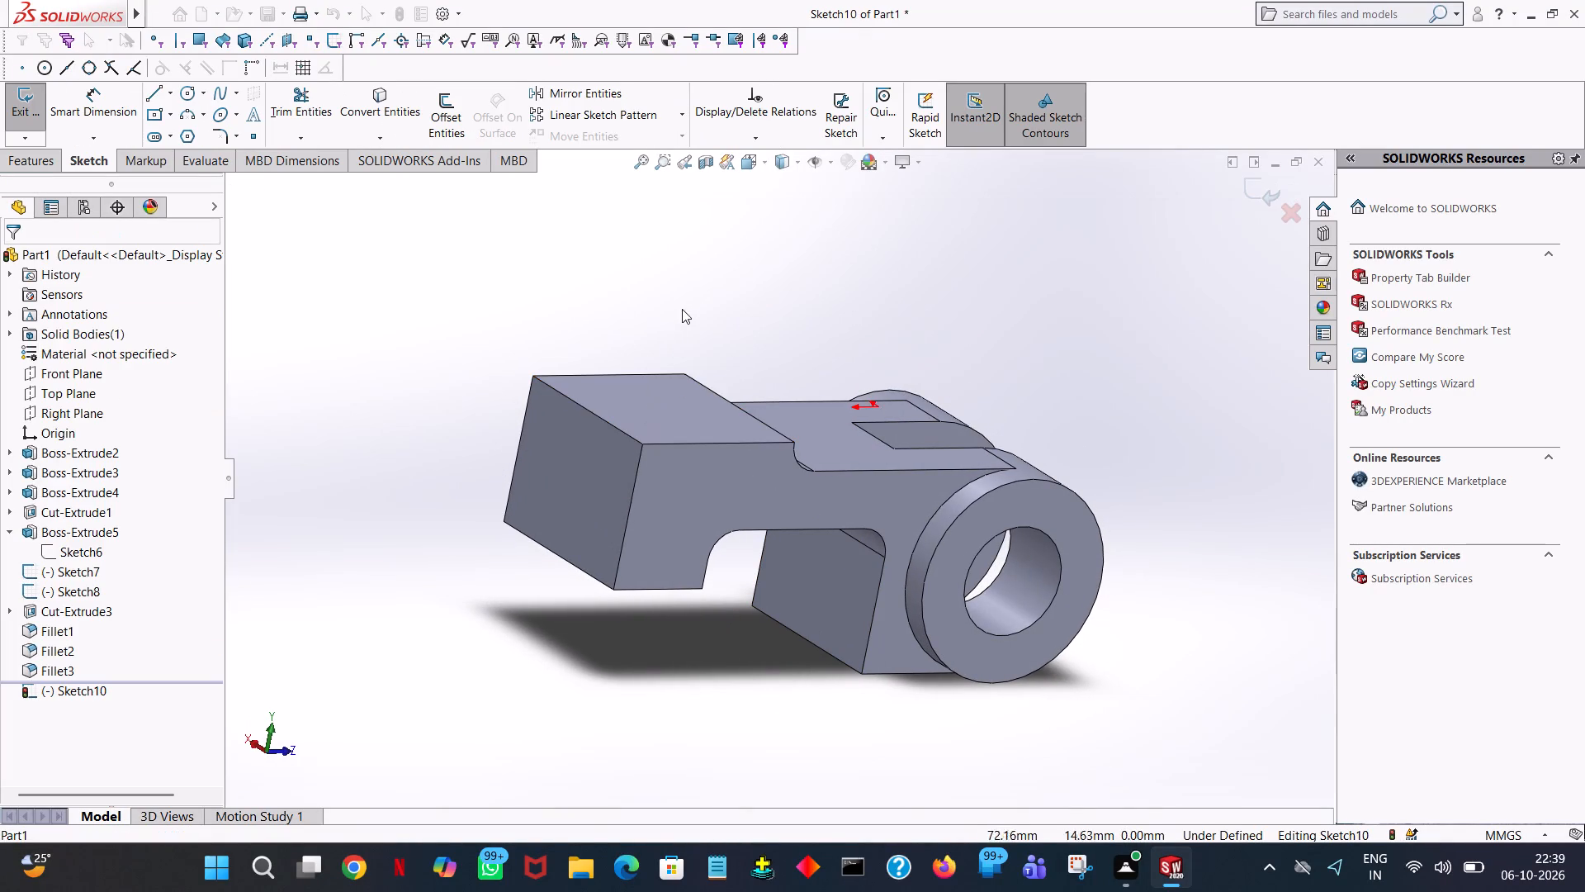
middle_click_drag(687, 311, 680, 434)
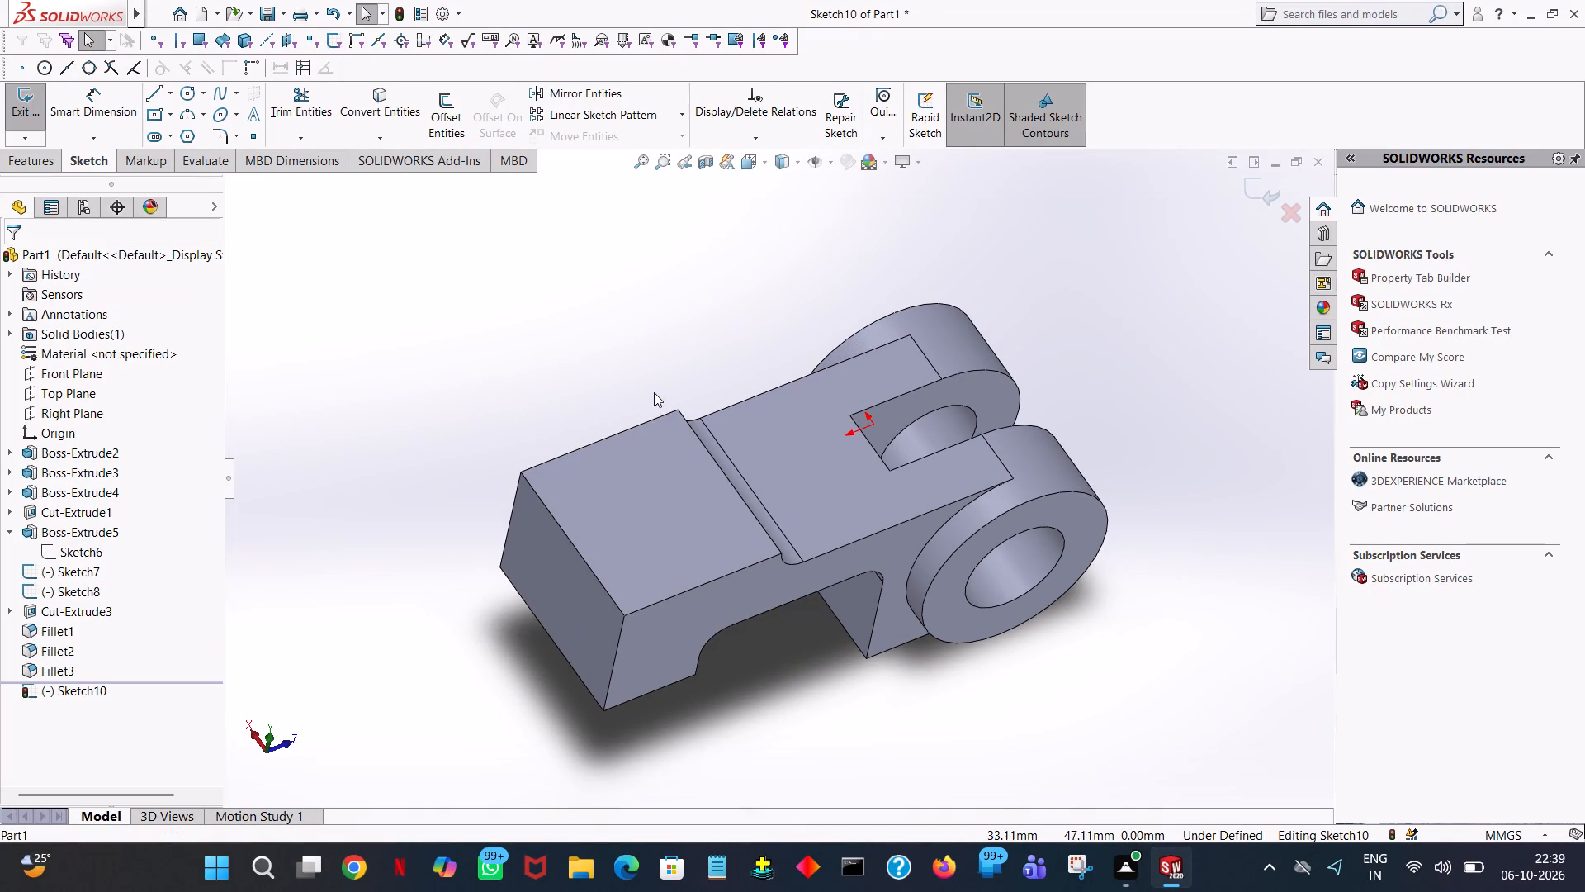
key("space")
left_click(206, 120)
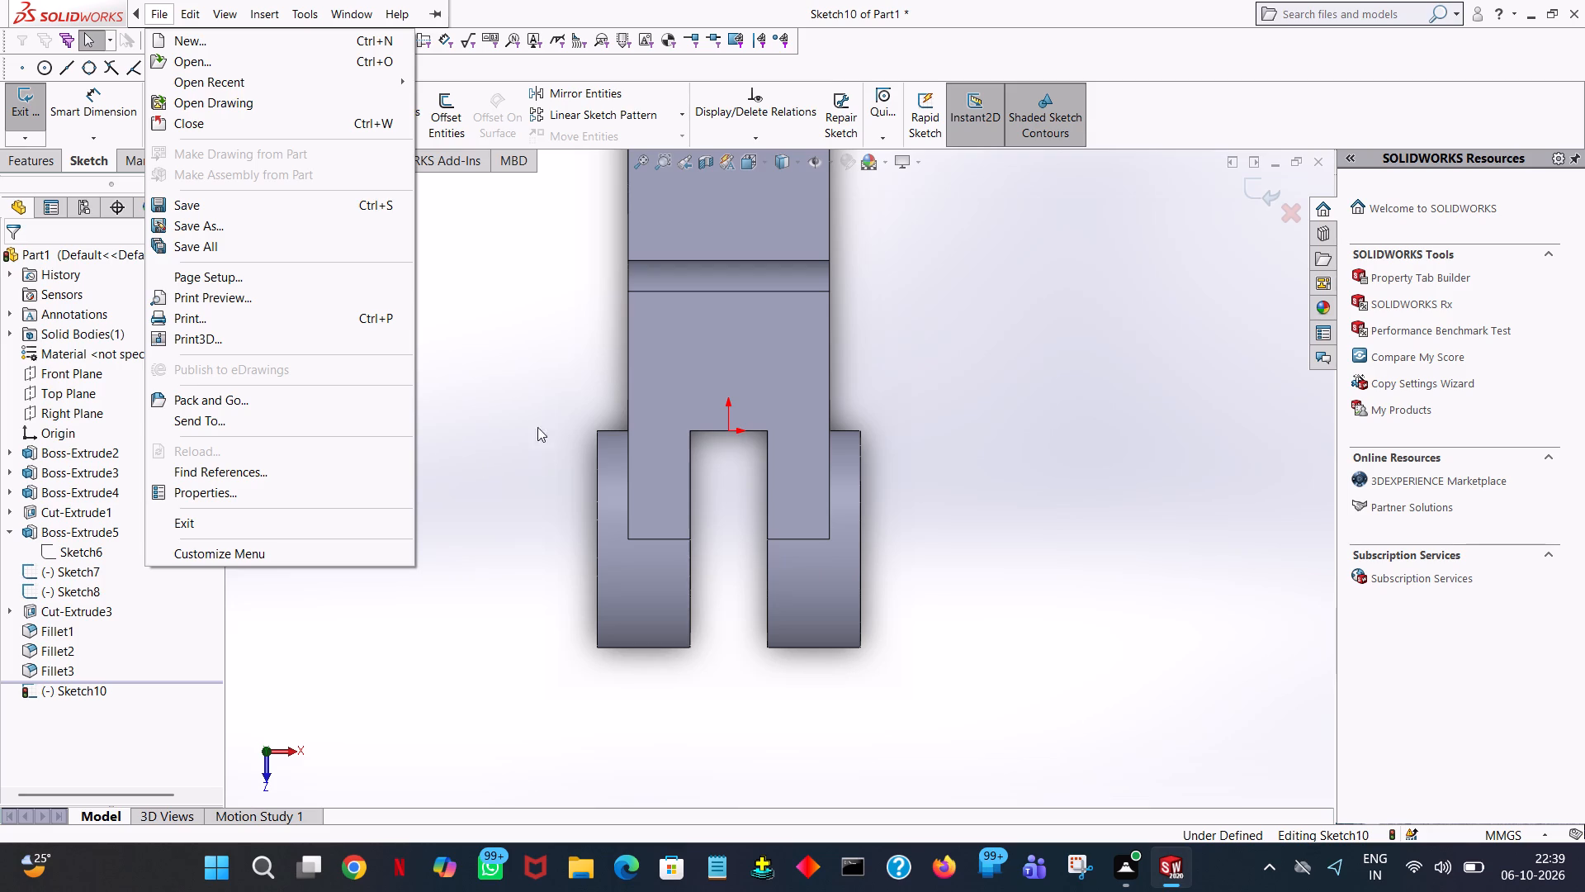
left_click(536, 383, "ctrl")
middle_click_drag(534, 385, 534, 516, "ctrl")
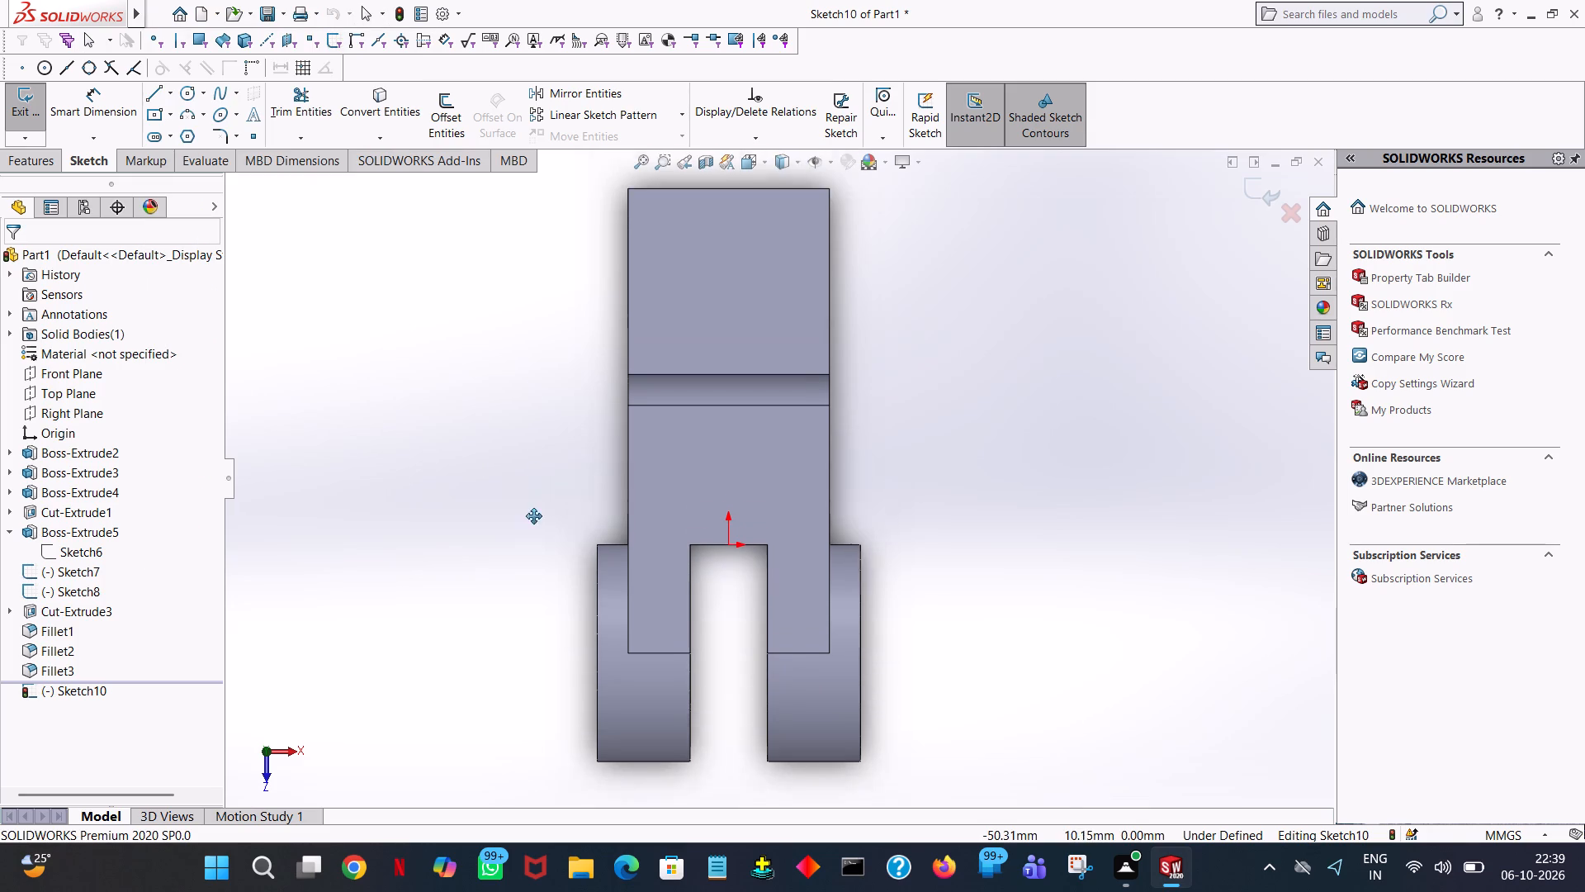
middle_click_drag(534, 516, 537, 555, "ctrl")
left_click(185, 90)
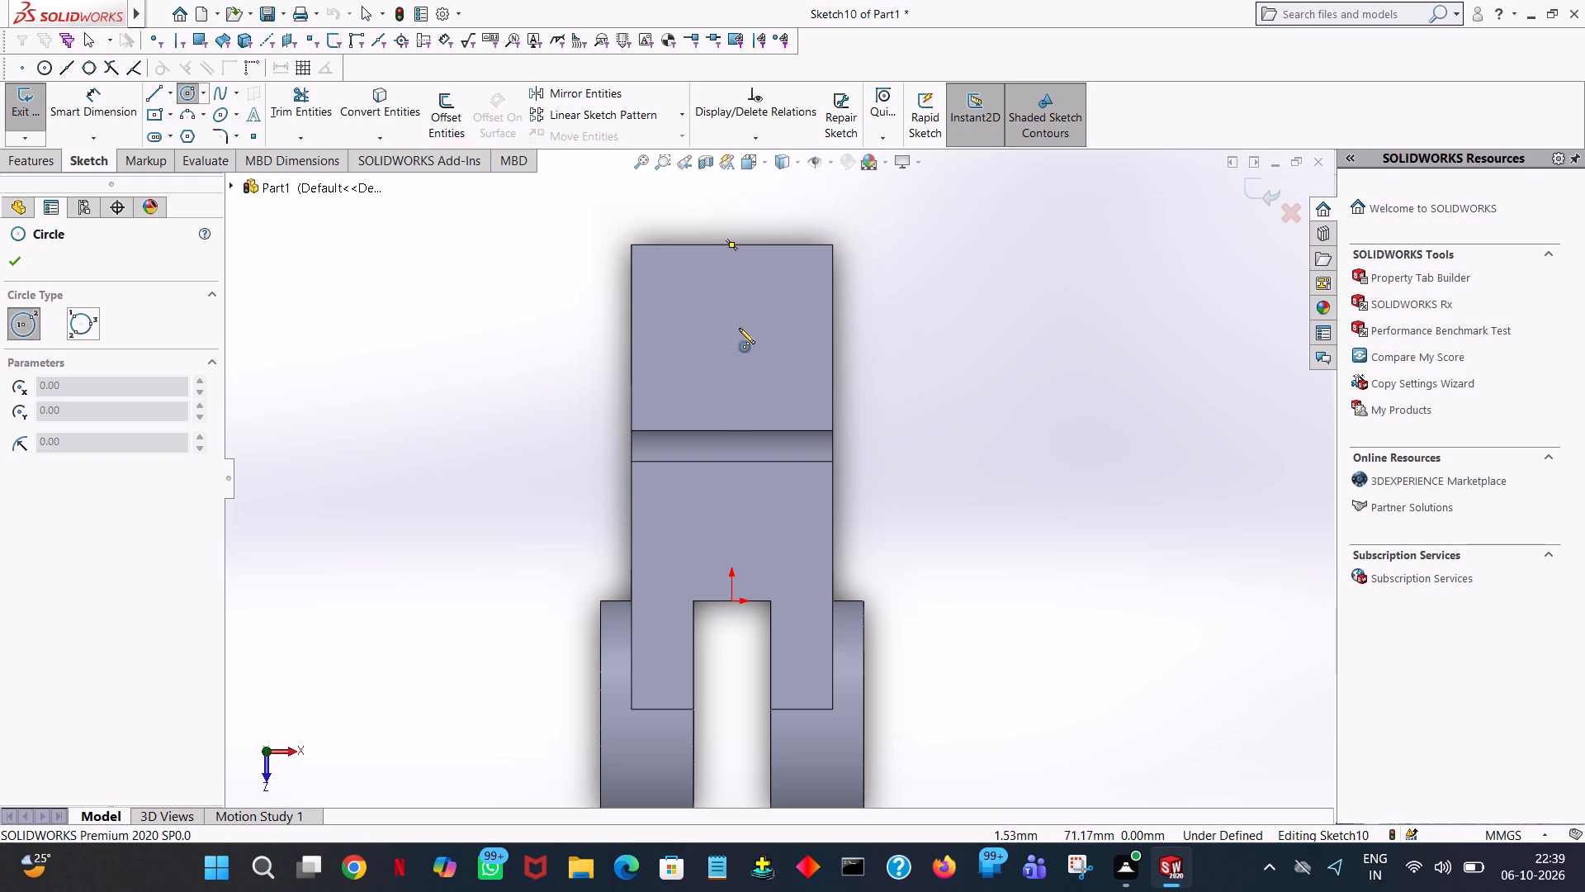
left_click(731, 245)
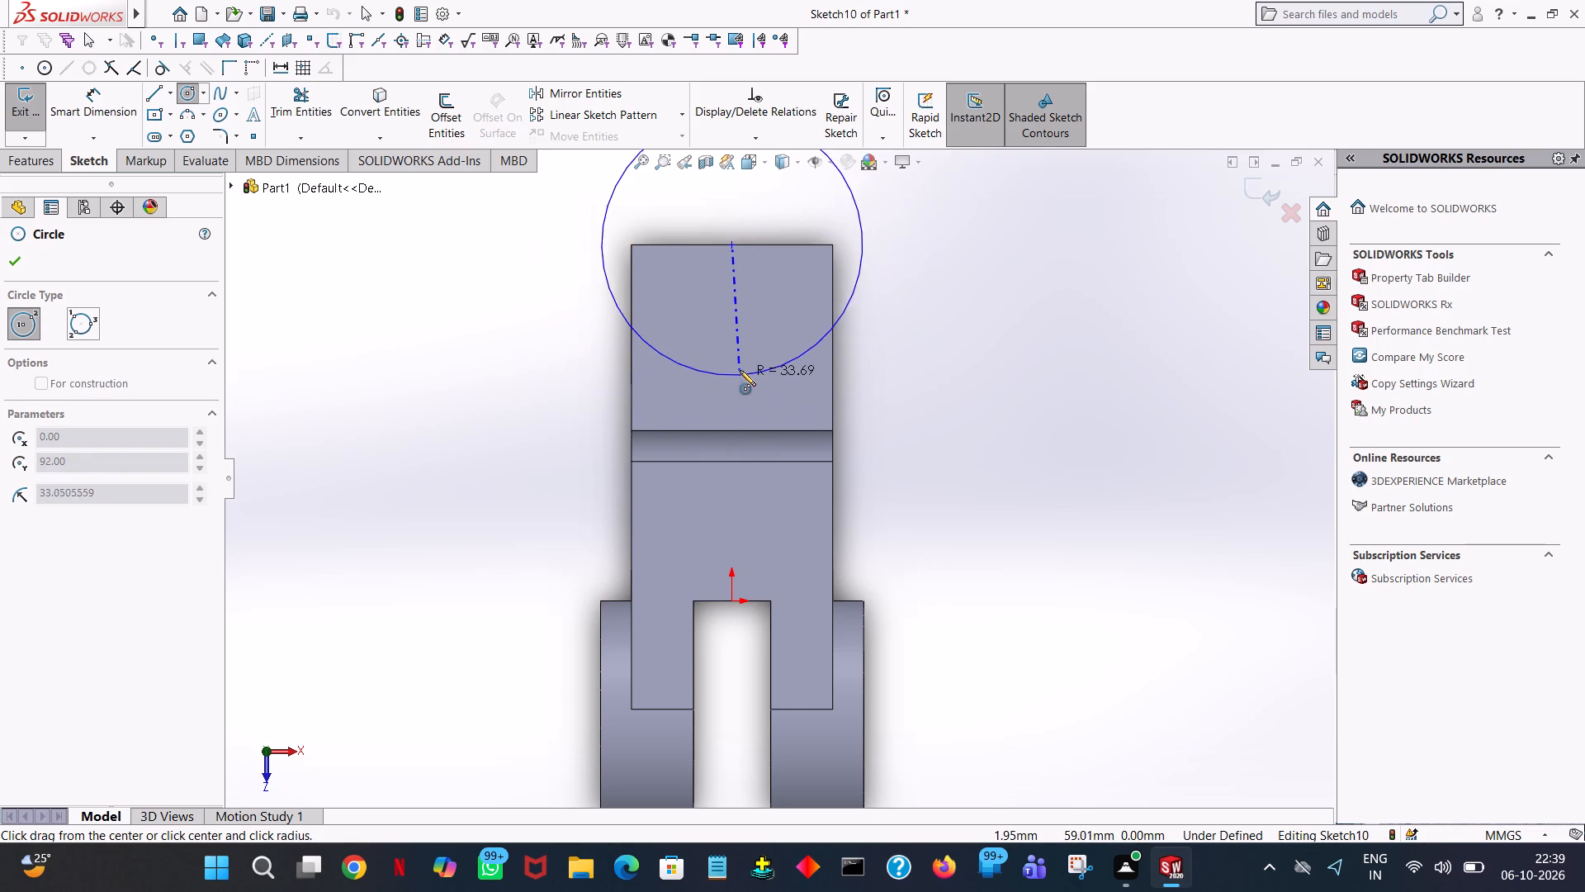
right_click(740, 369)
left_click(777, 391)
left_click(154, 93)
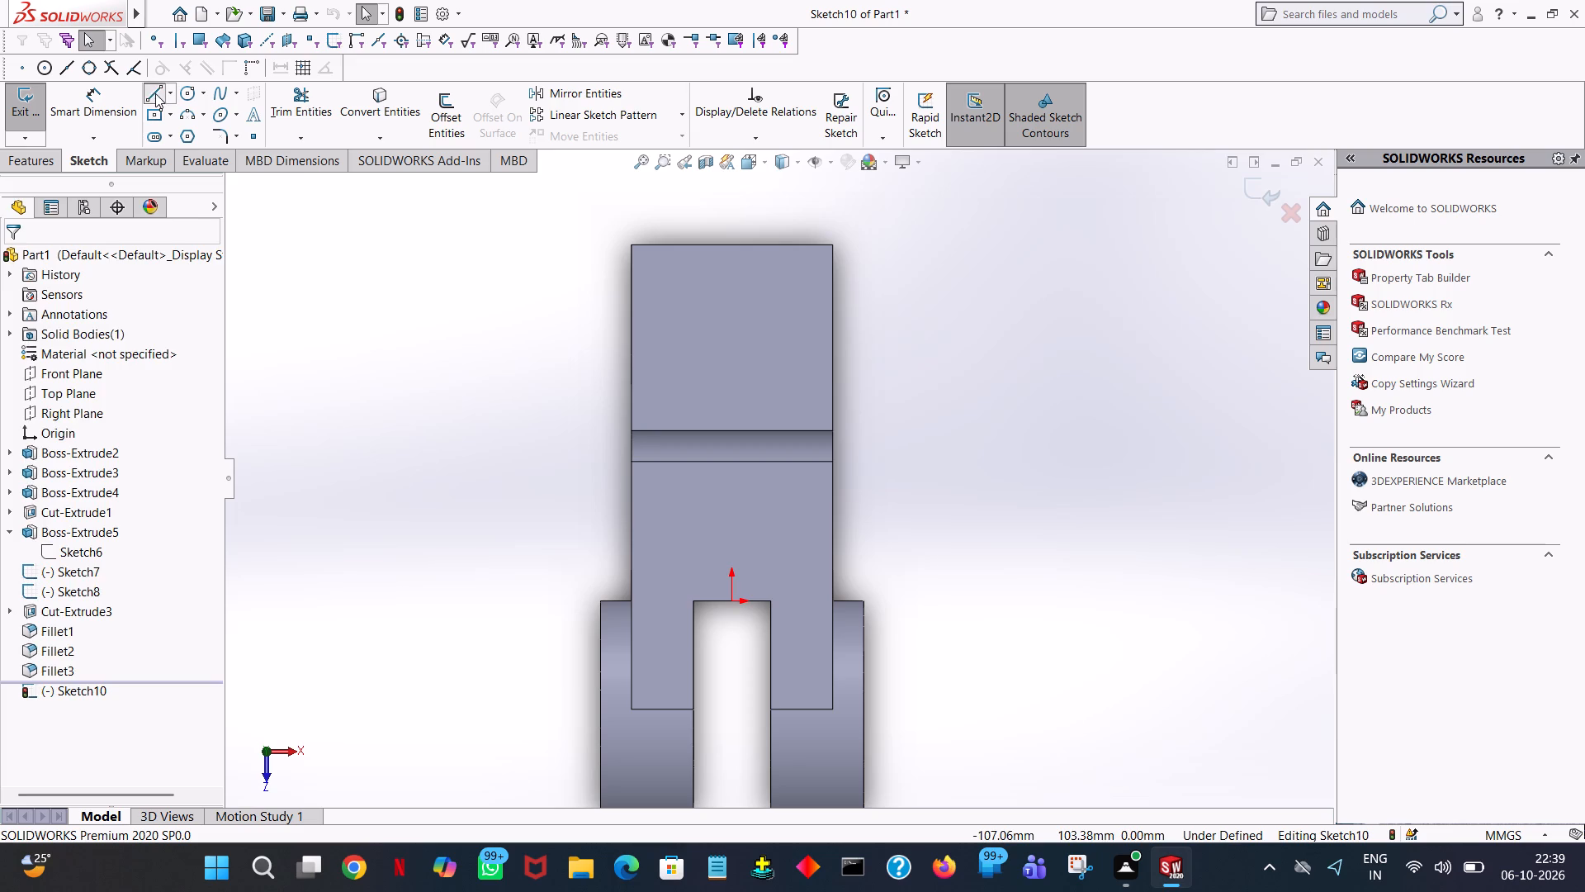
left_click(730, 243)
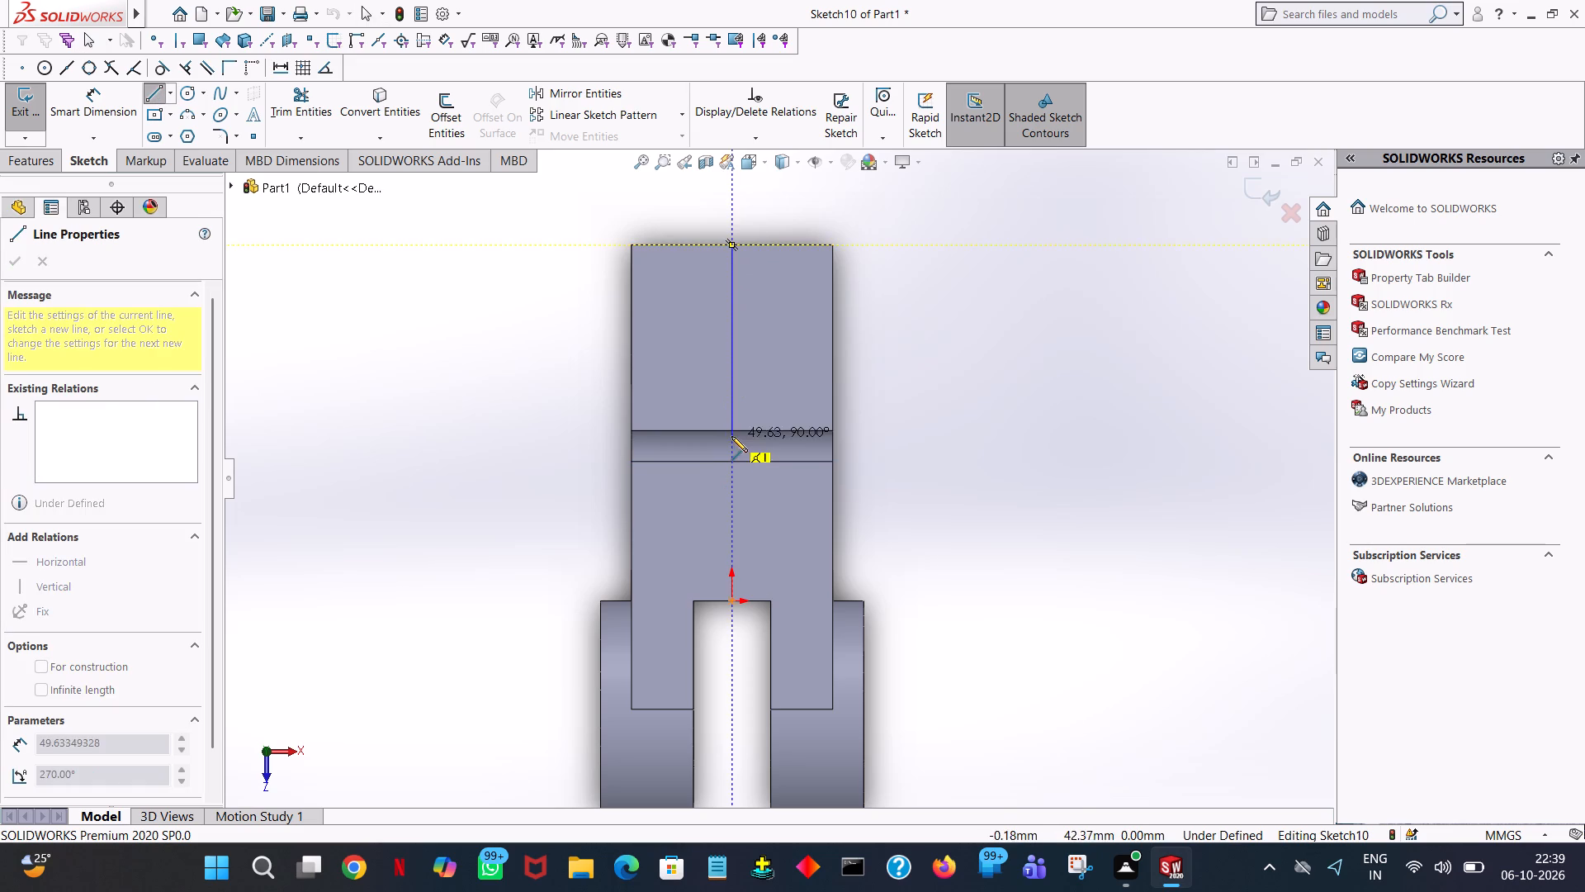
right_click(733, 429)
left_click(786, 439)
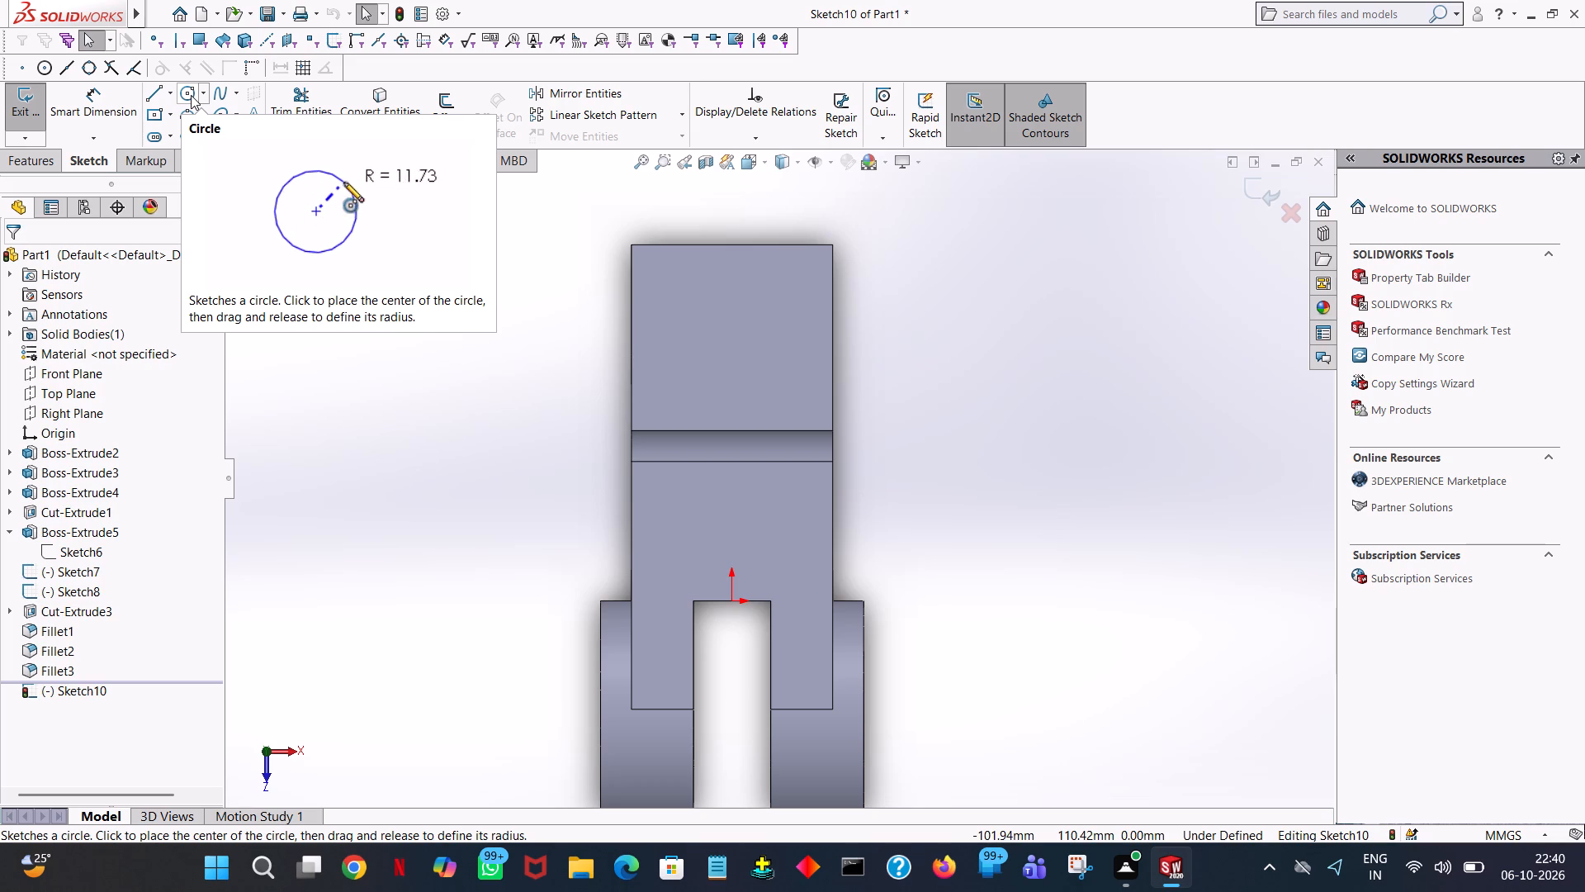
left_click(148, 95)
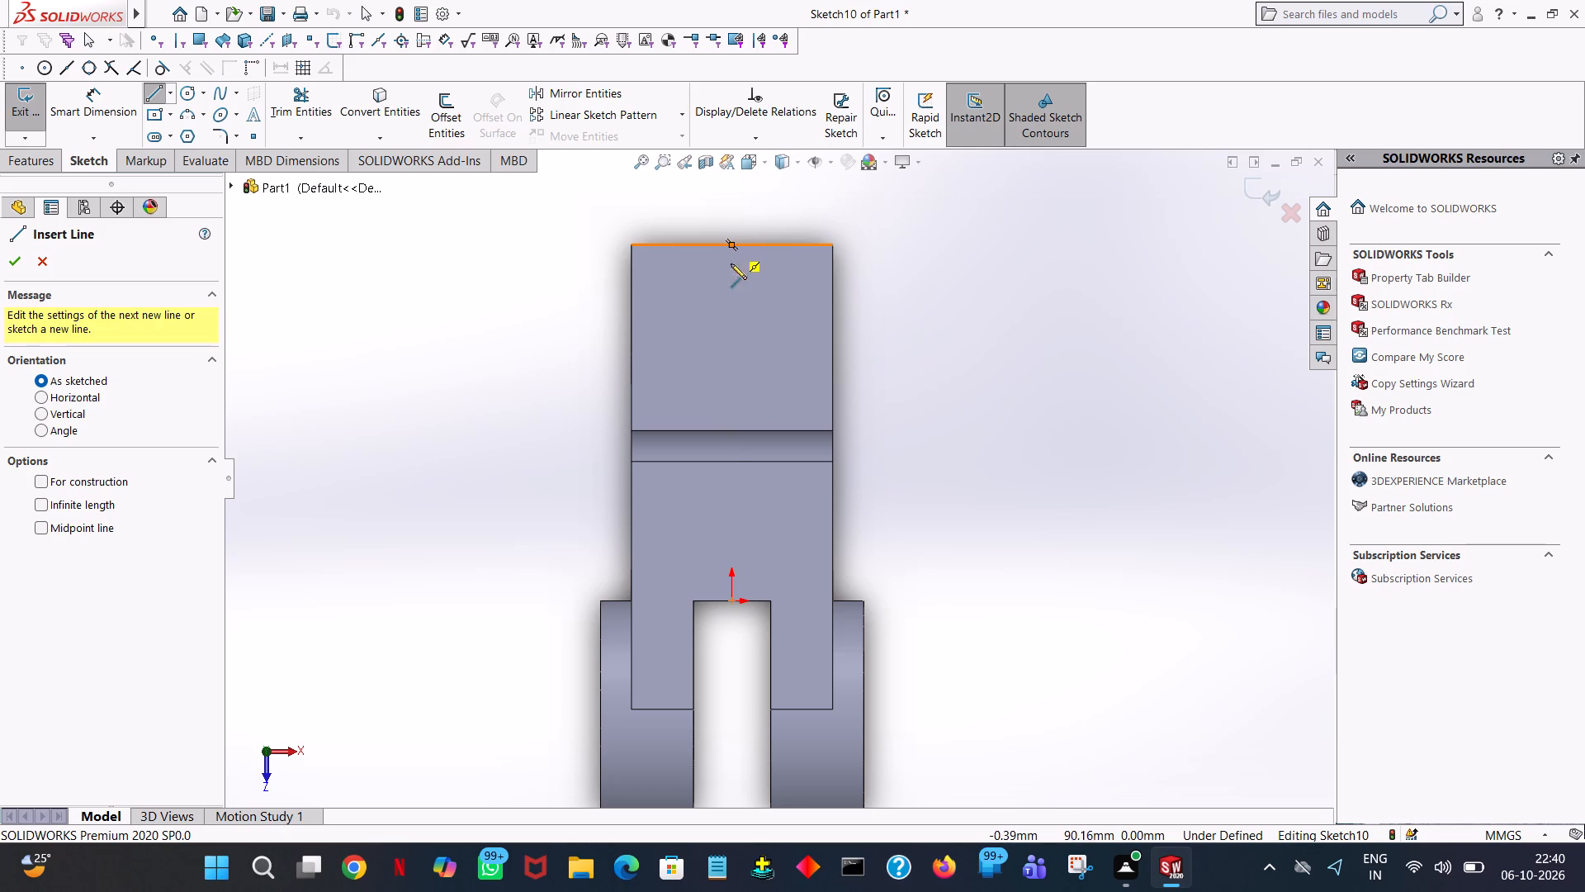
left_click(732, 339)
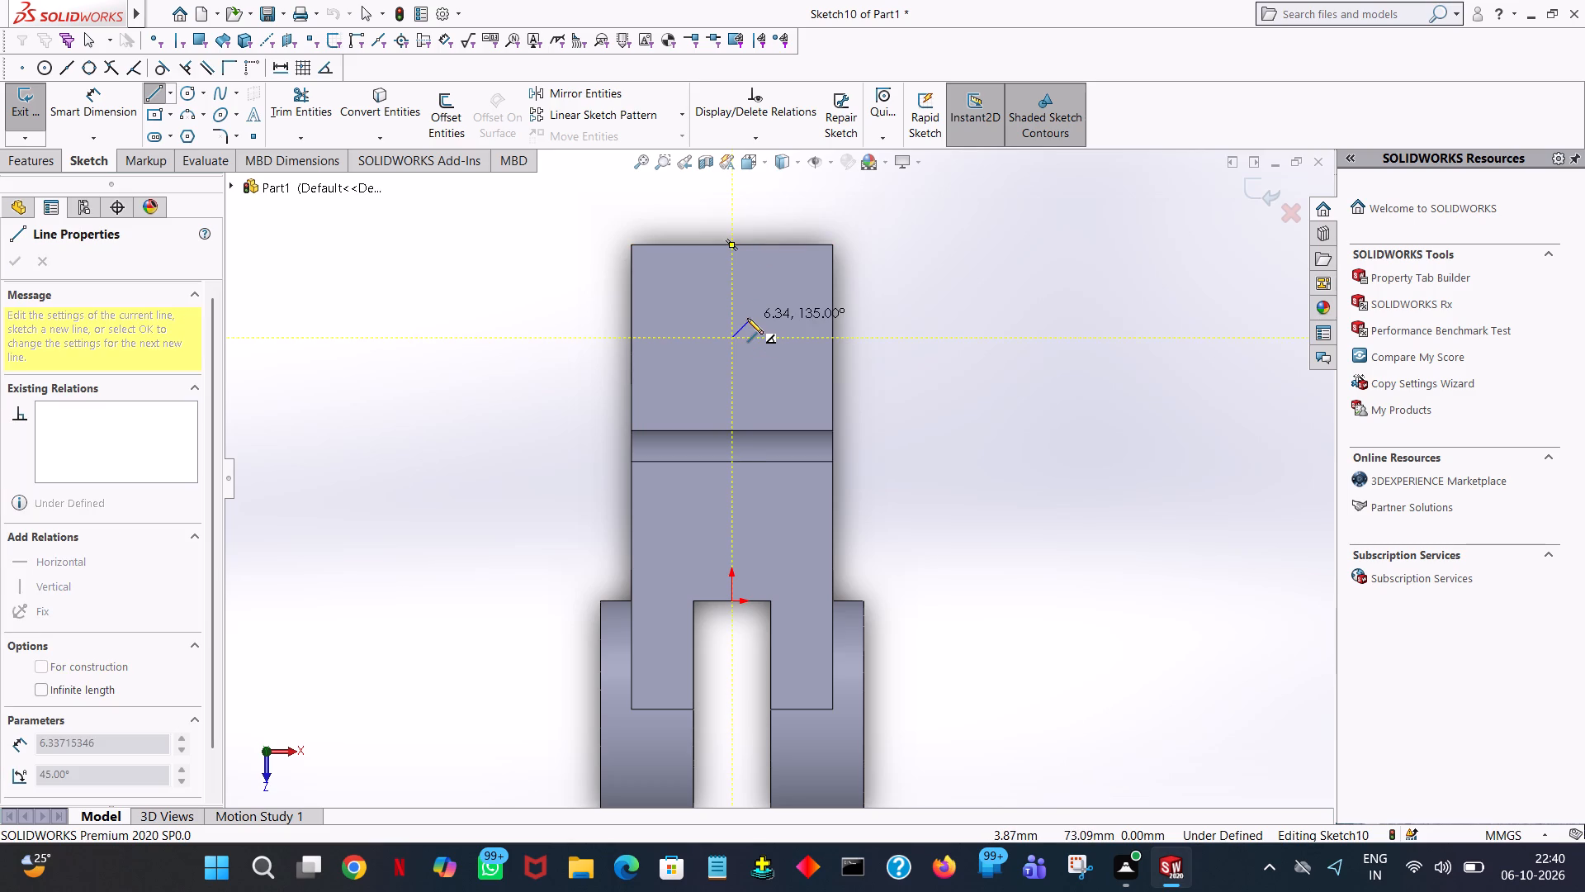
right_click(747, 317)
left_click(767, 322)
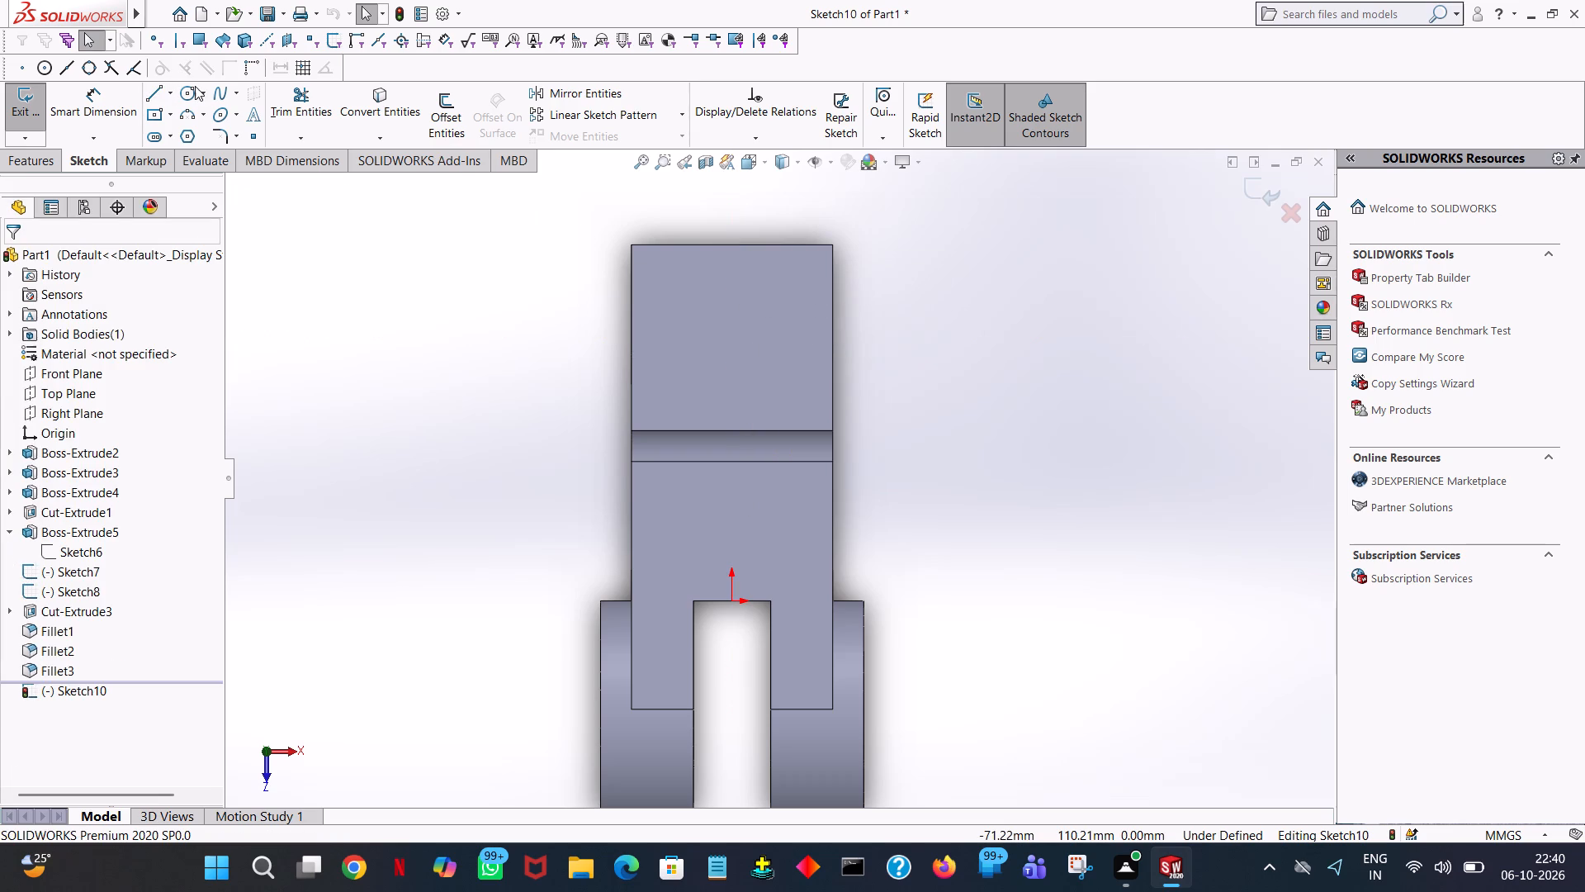
Sketch a circle of 16 mm radius centred on the raised end block's top face.
left_click(192, 88)
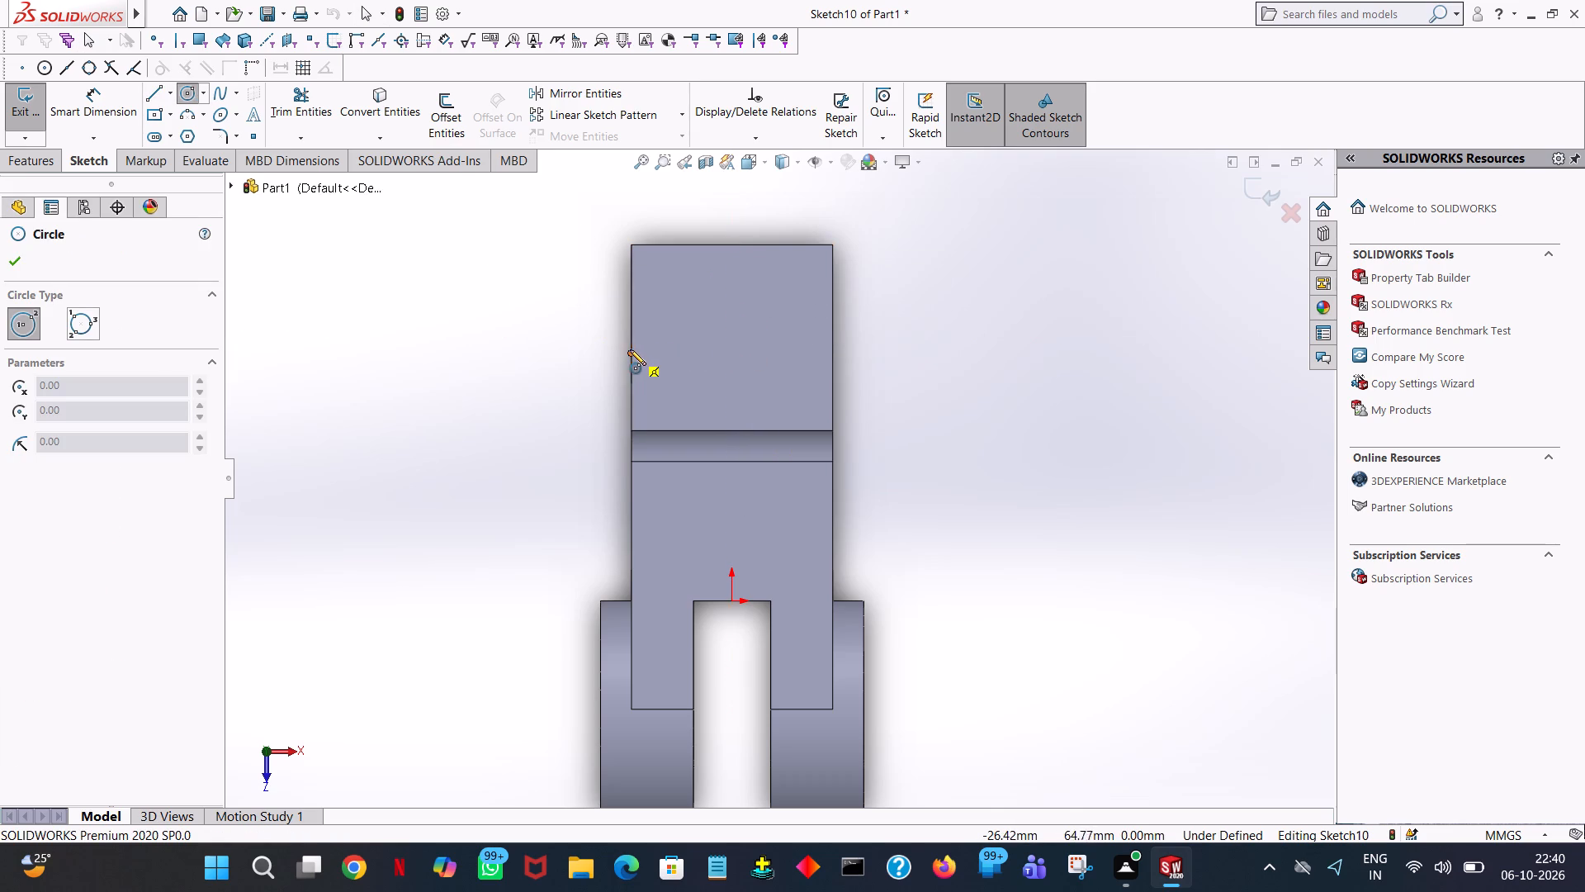
left_click(730, 337)
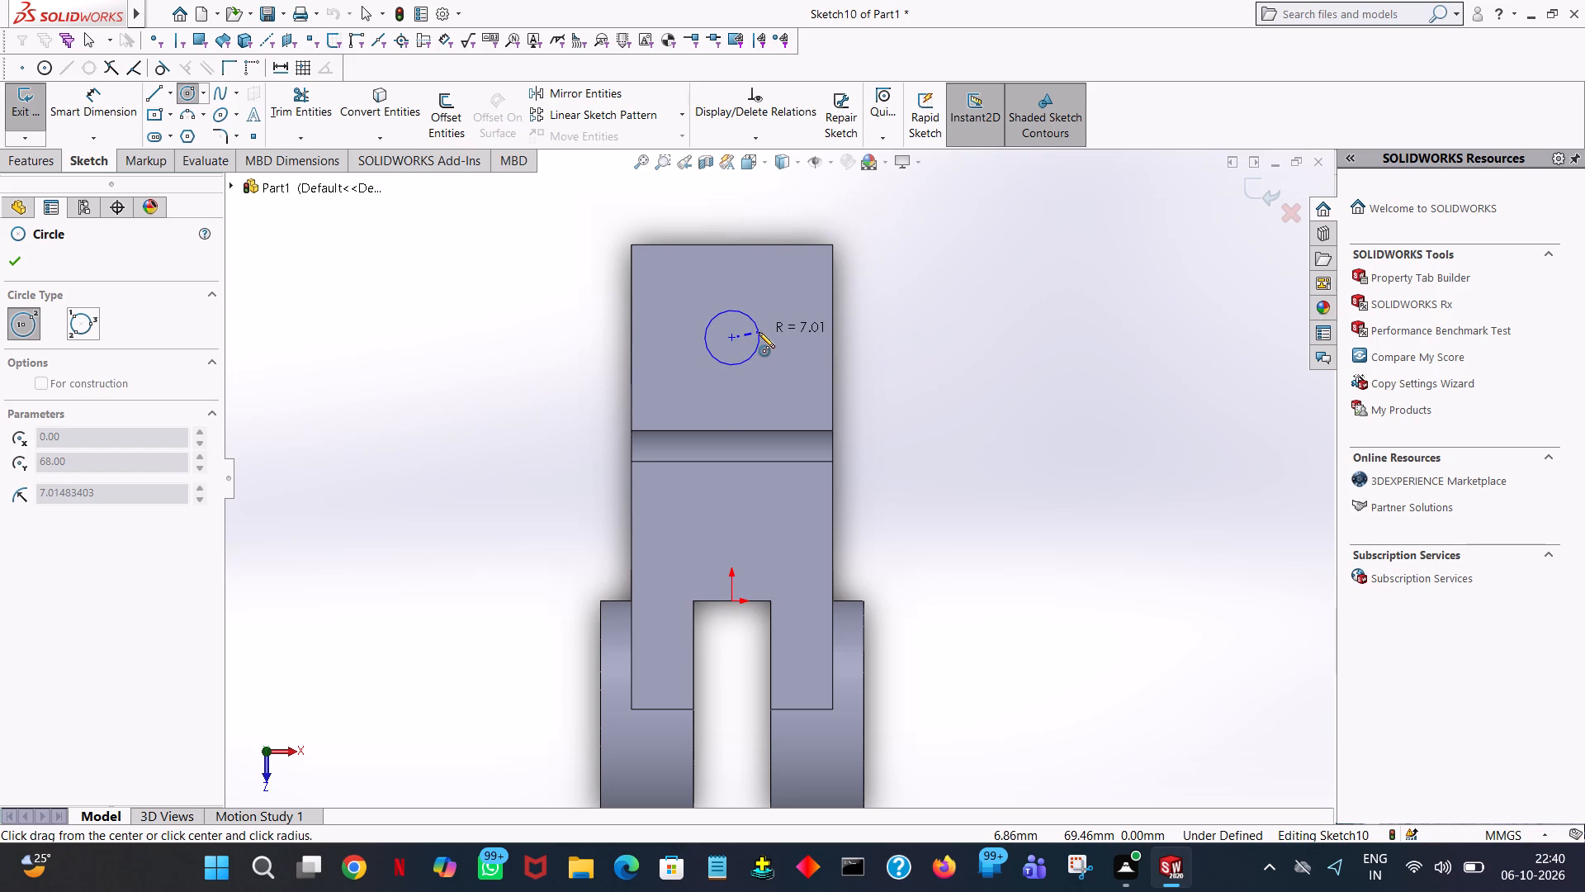
left_click(796, 332)
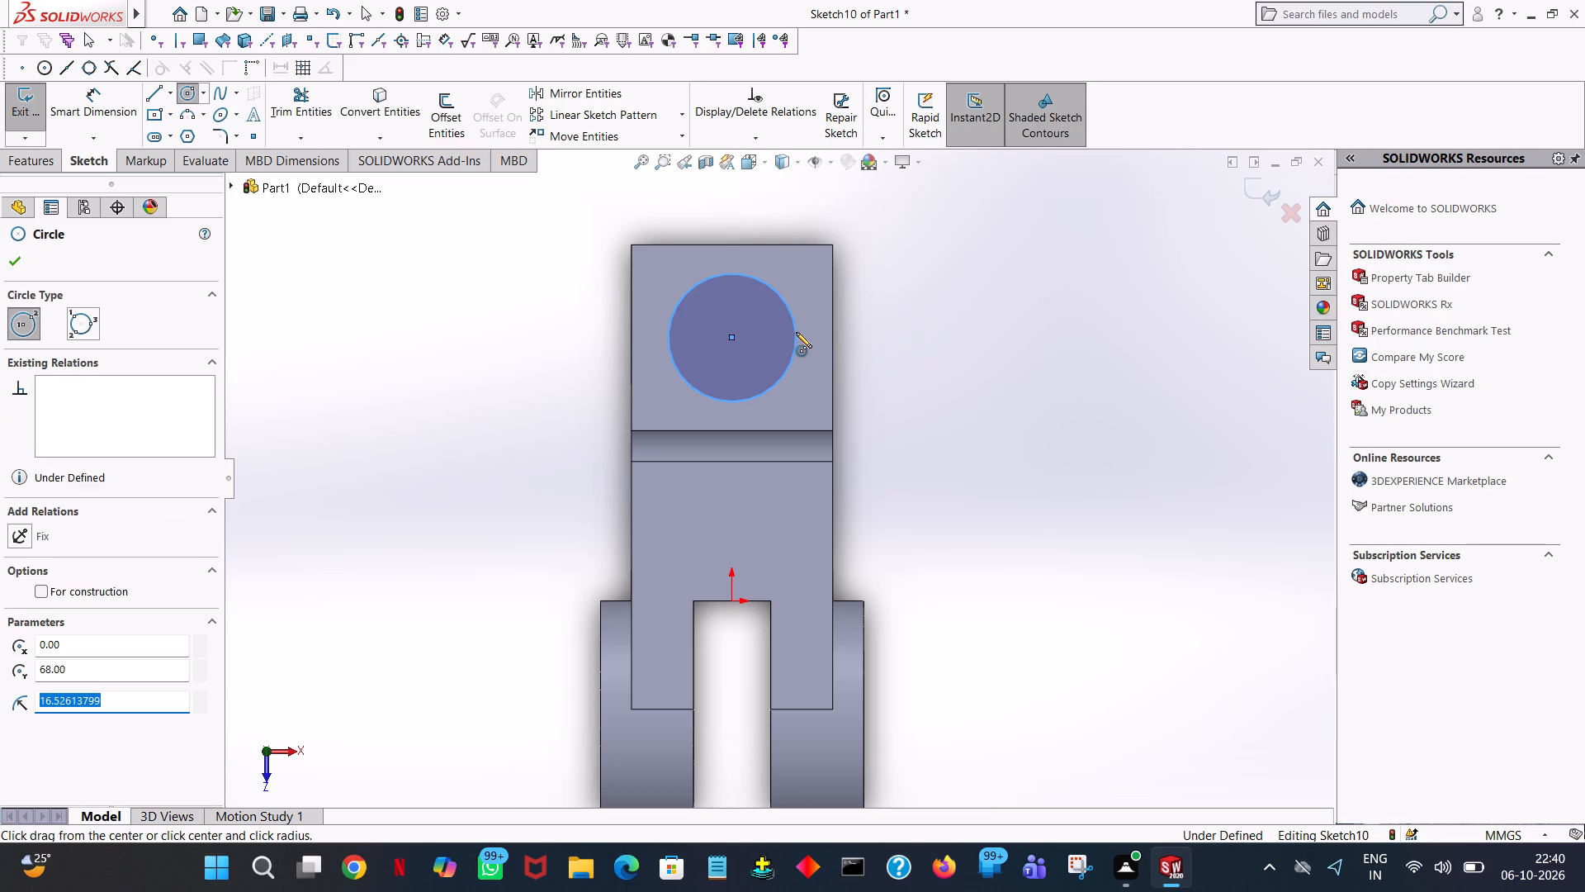
type("16")
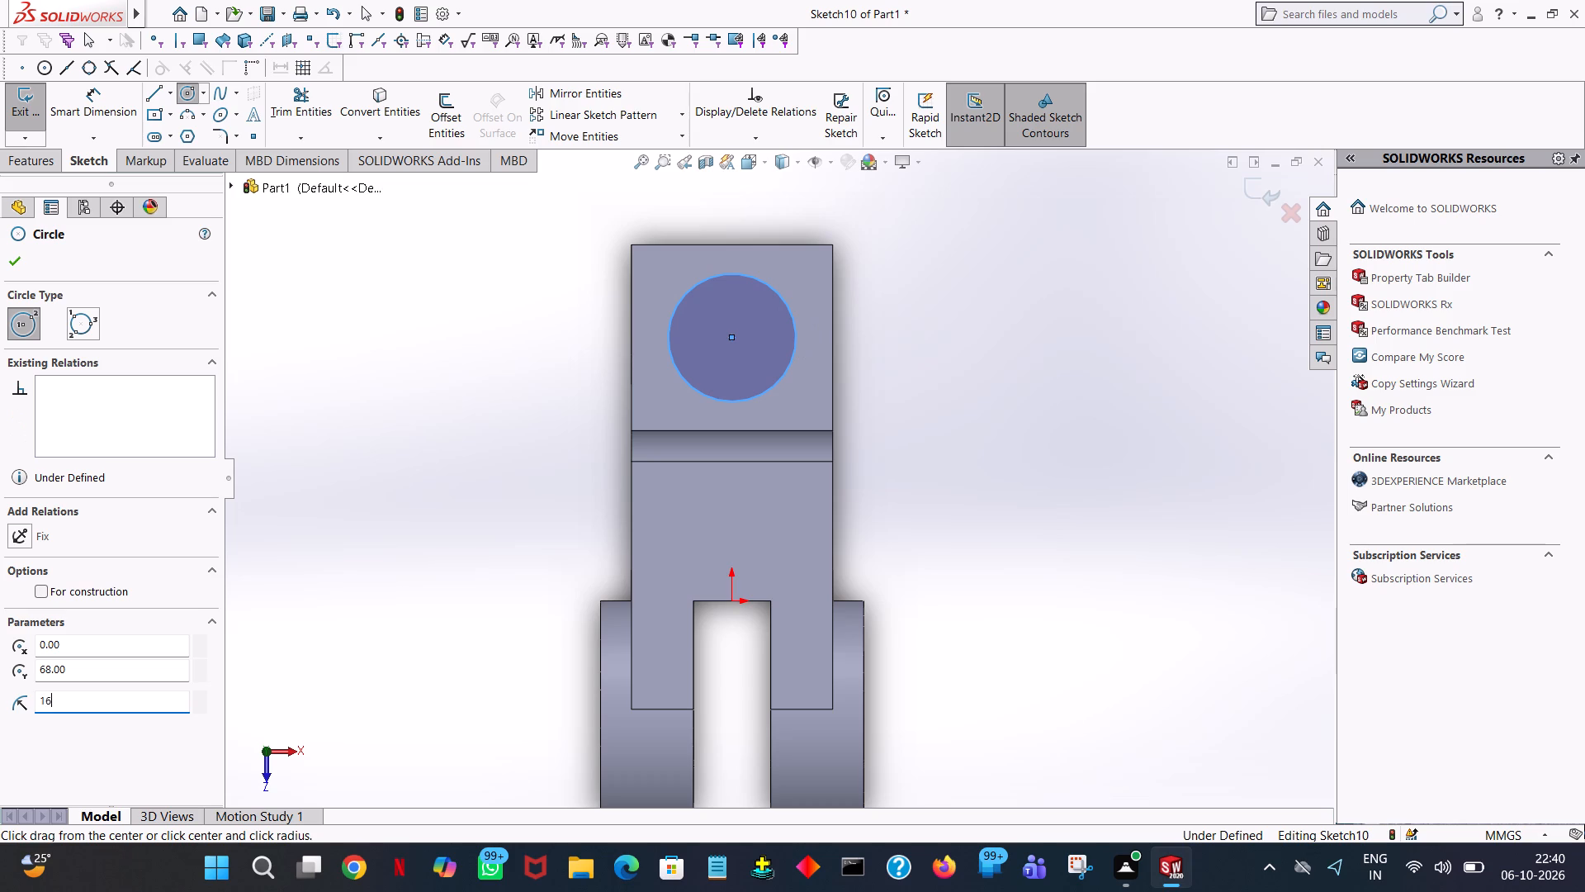
key("Return")
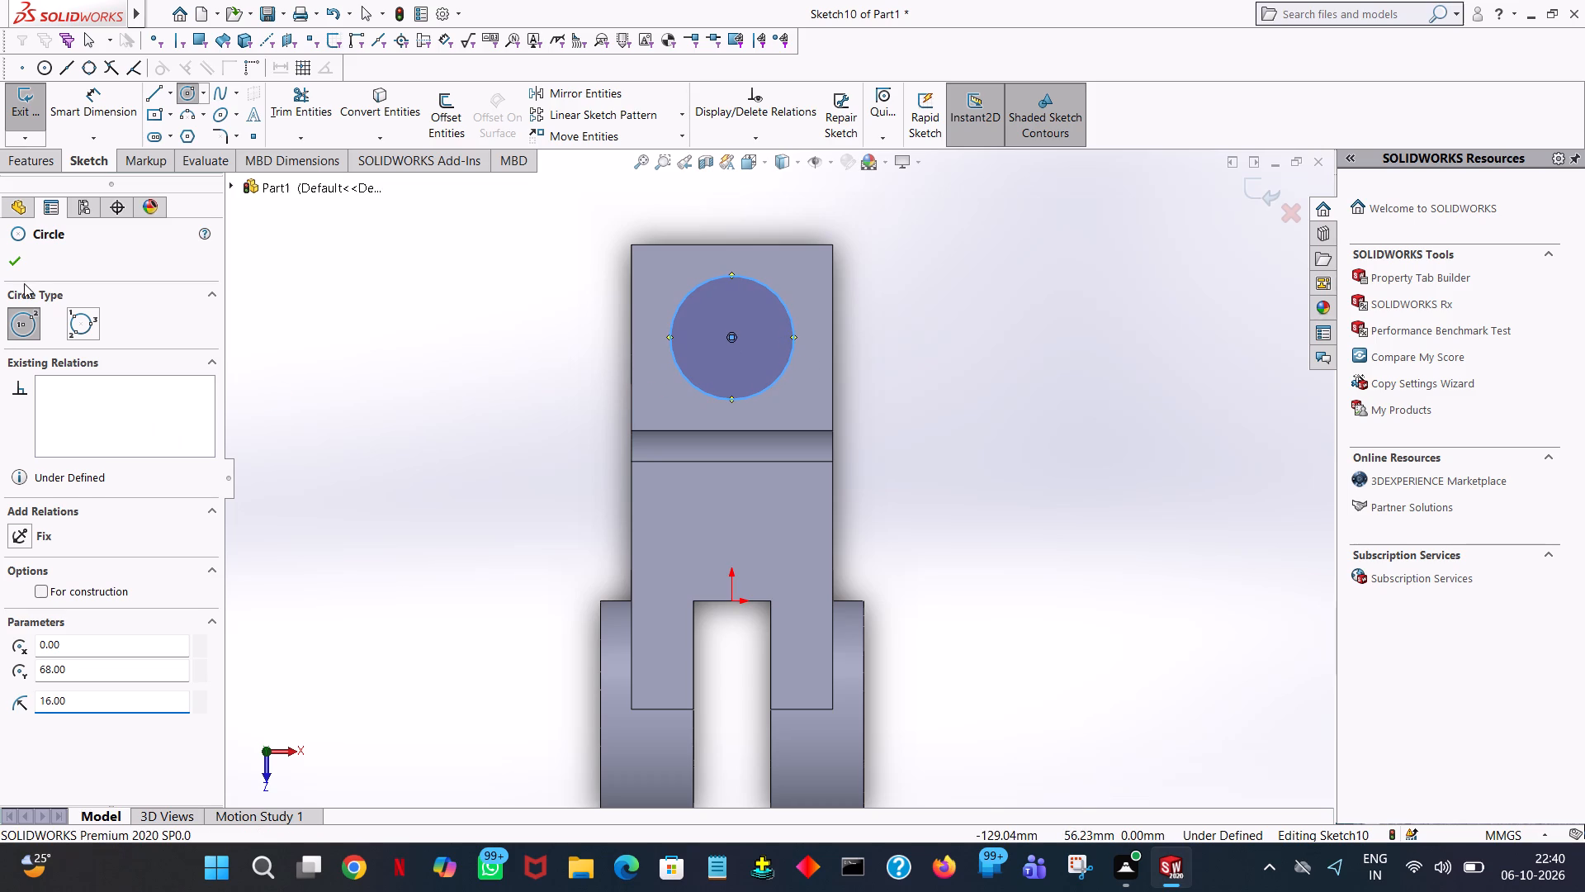
left_click(15, 259)
Extrude the circle upward from the end block as a blind 40 mm boss.
left_click(31, 164)
left_click(41, 112)
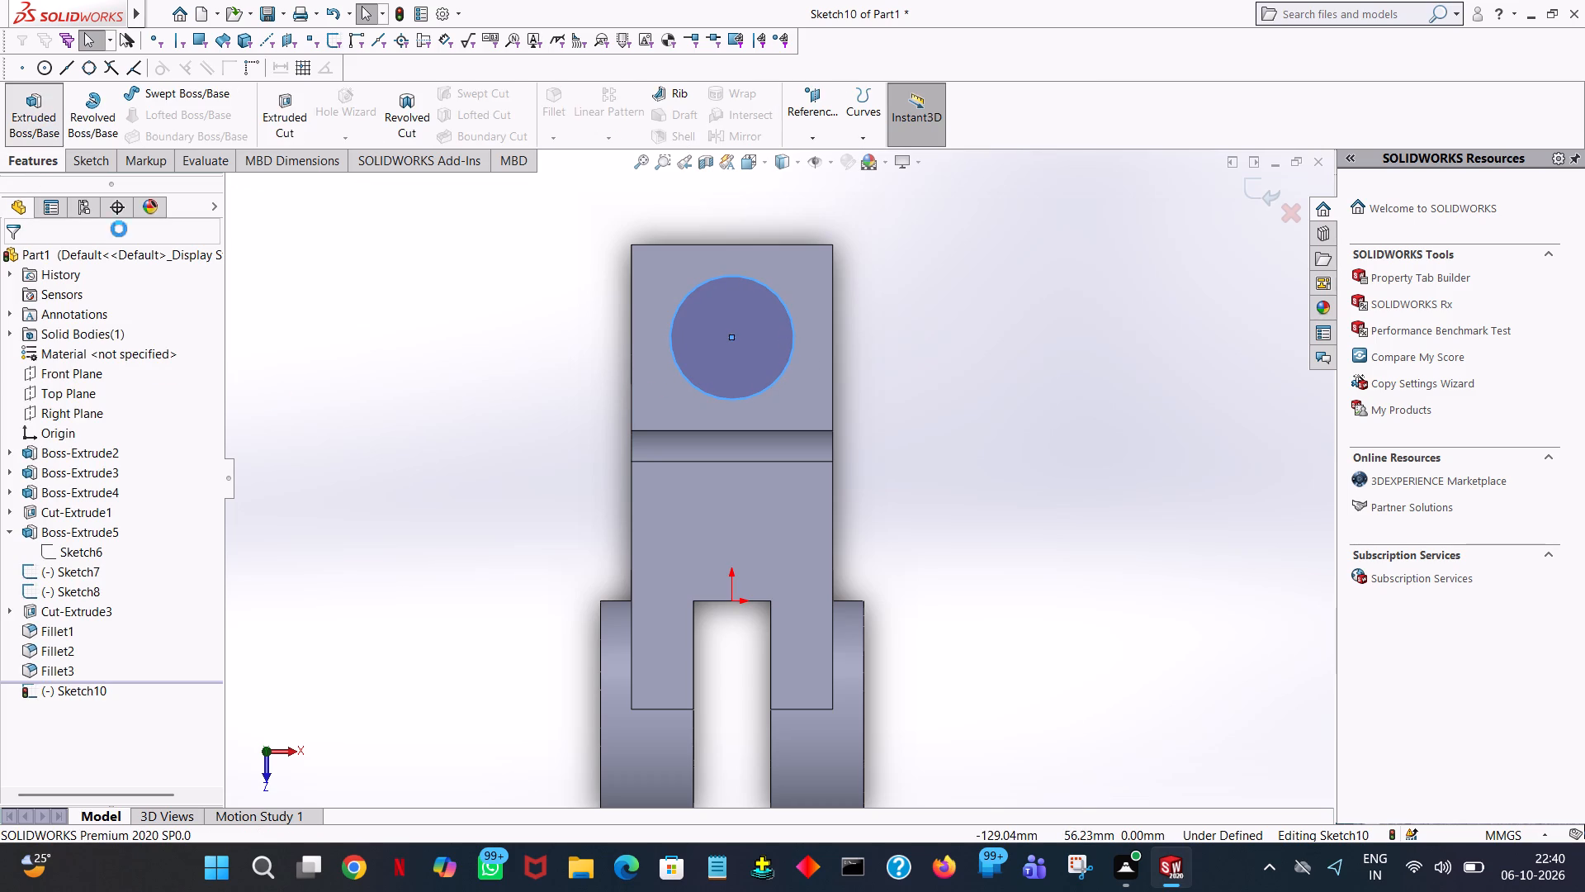
middle_click_drag(405, 571, 411, 406)
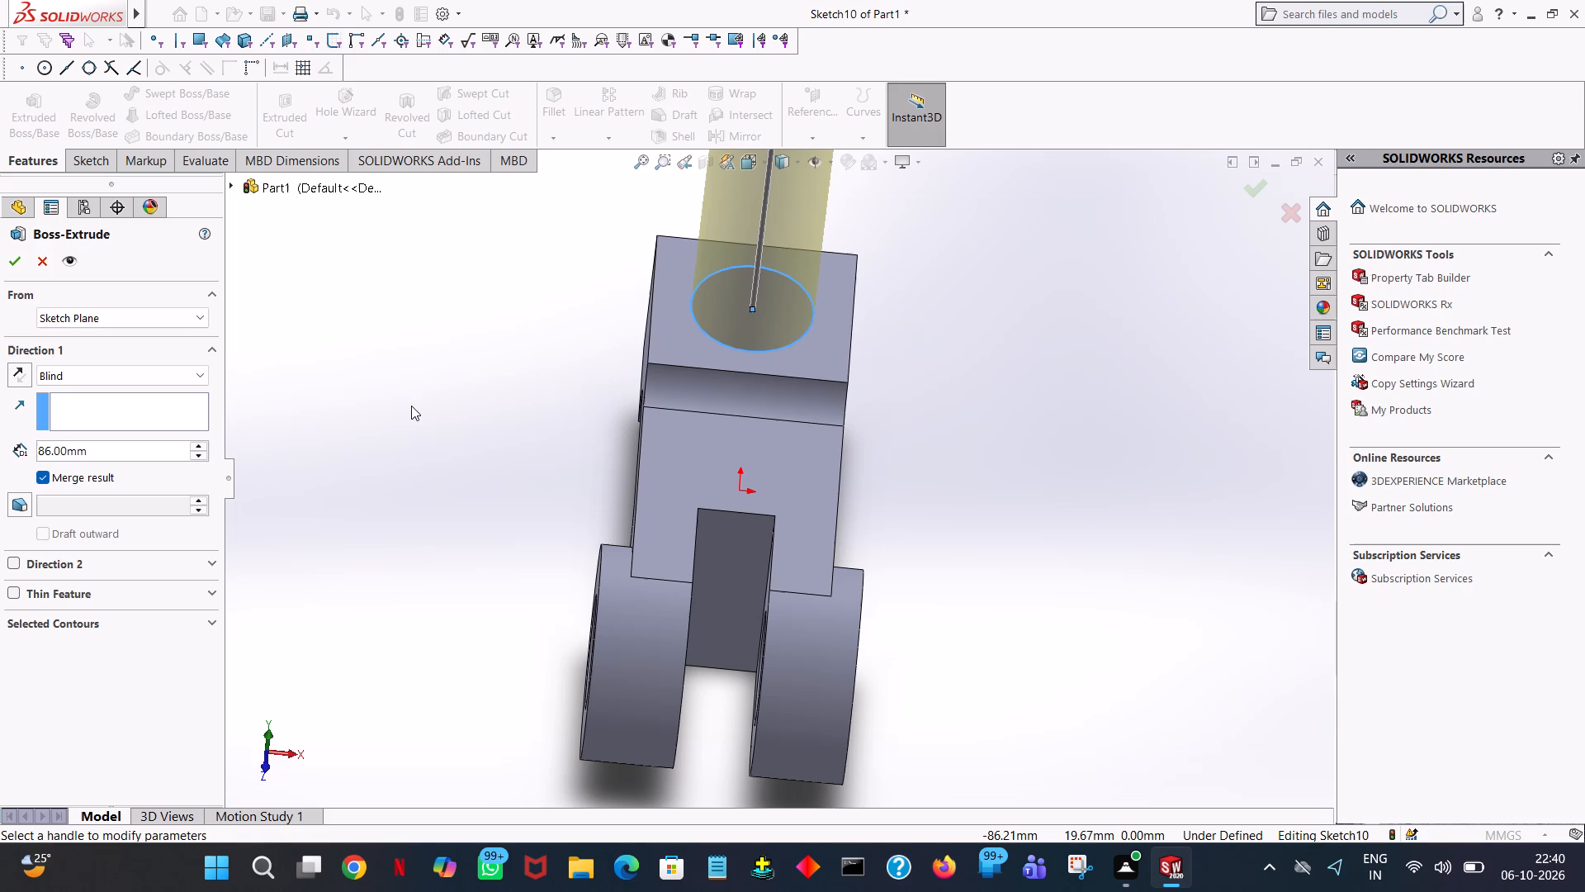
double_click(110, 458)
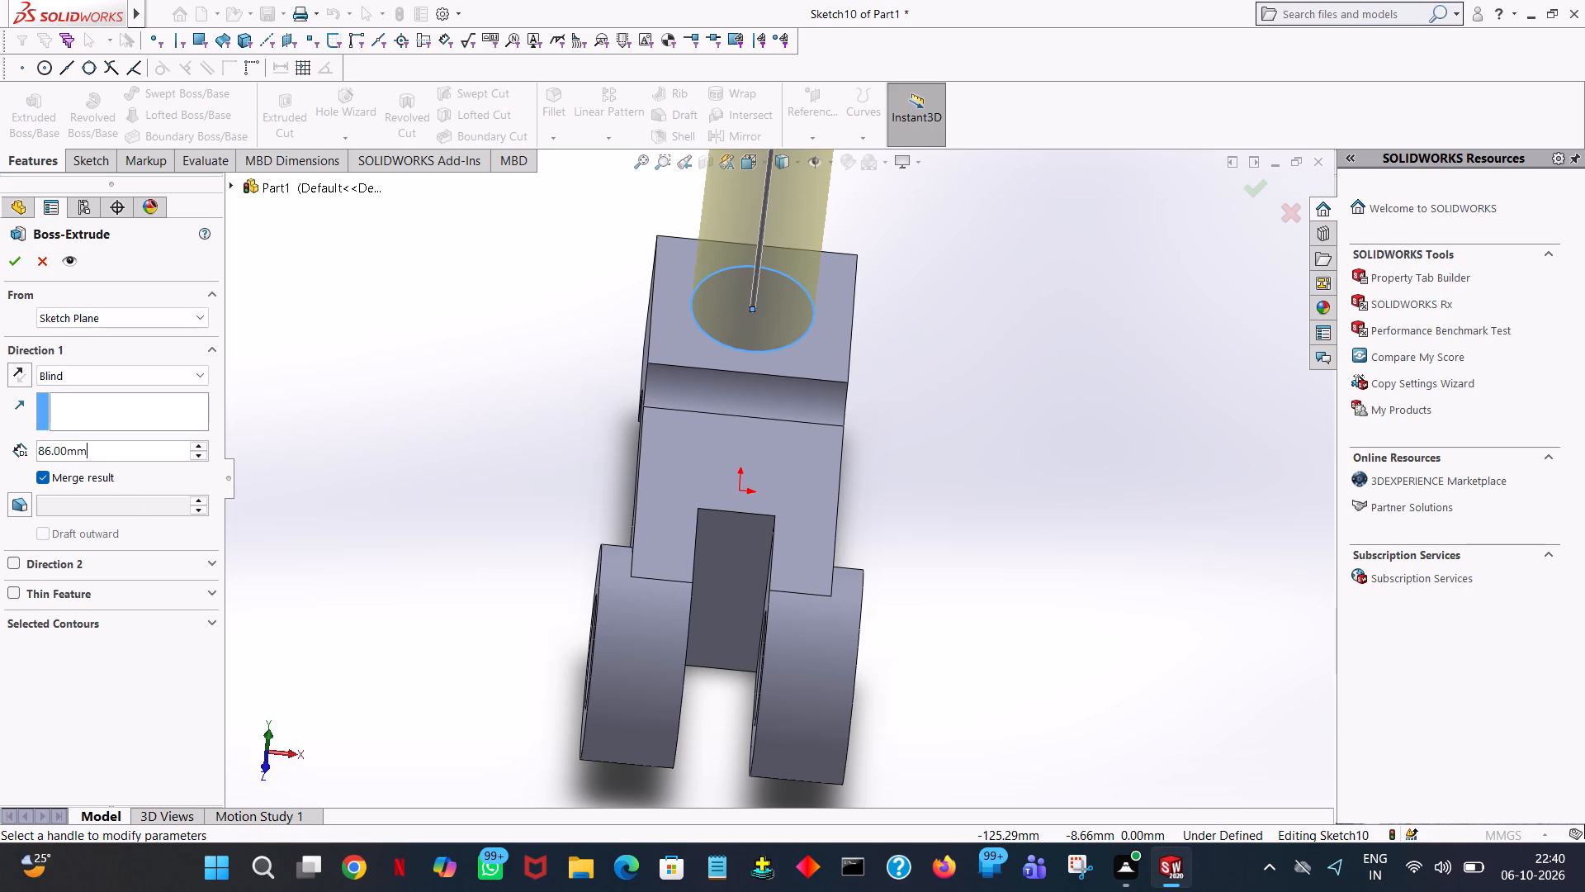
type("40")
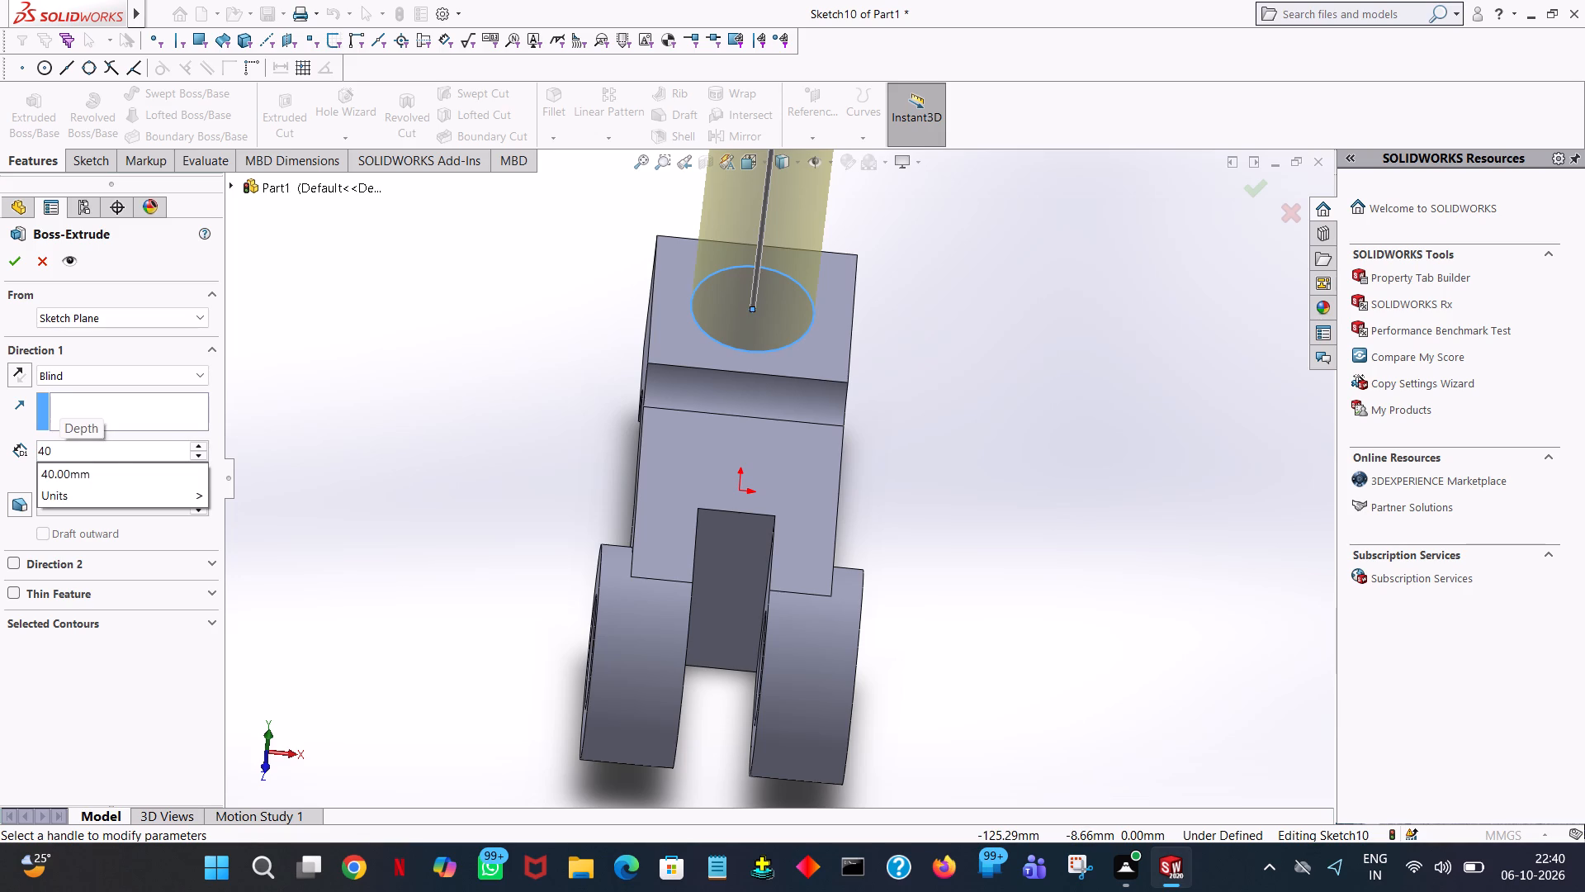
key("Return")
left_click(15, 265)
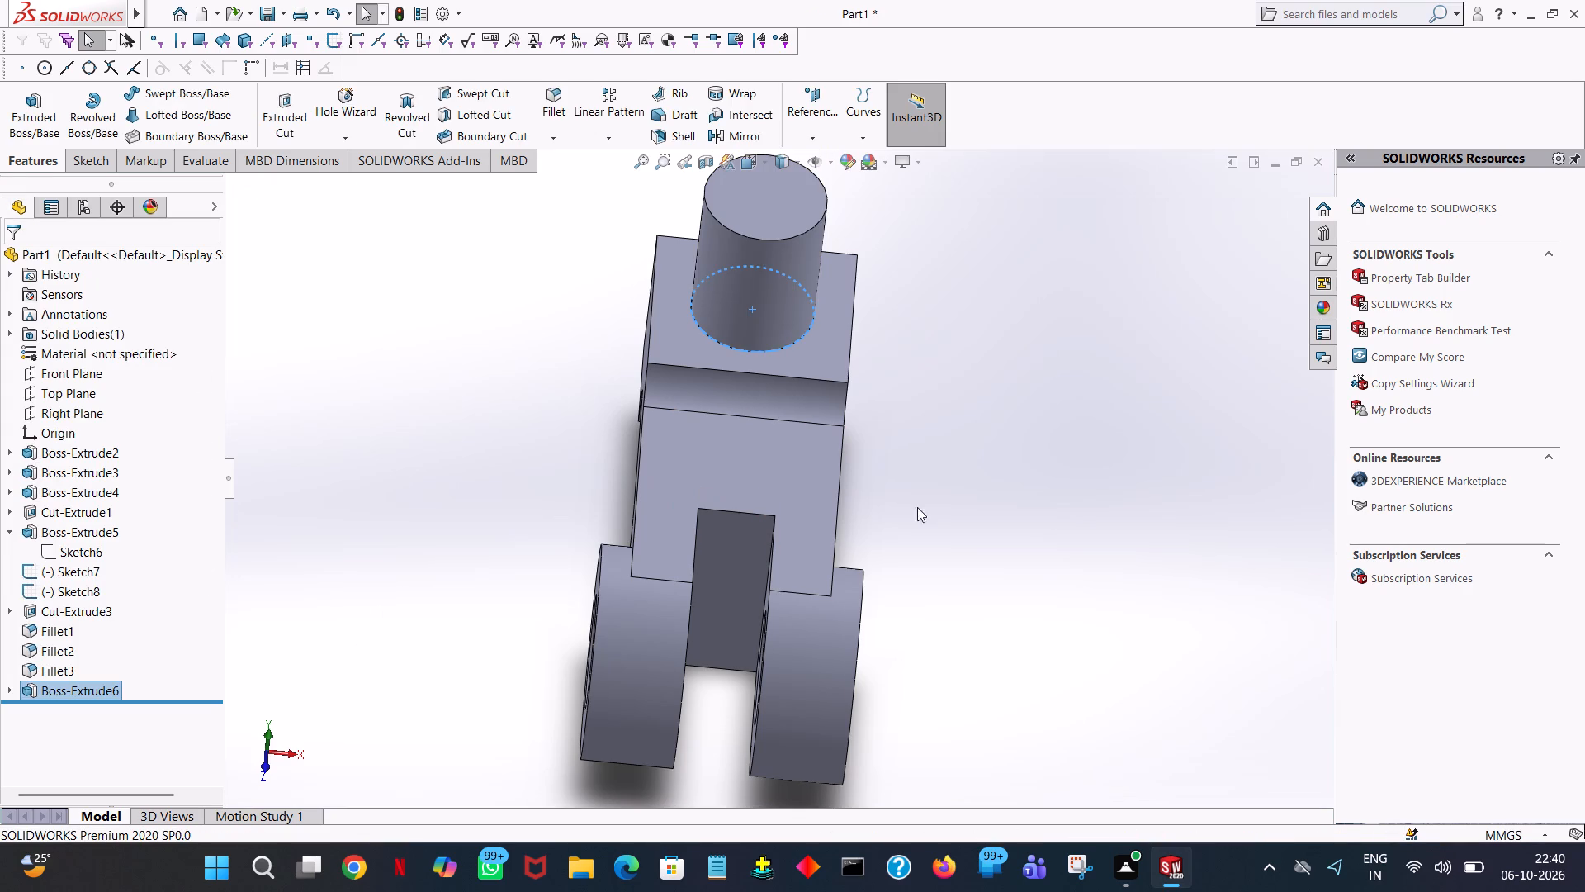
left_click(1004, 496)
Begin an extruded cut on the cylindrical boss's end face and sketch a concentric circle with a radius of 16/2 mm.
middle_click_drag(1005, 494, 986, 691)
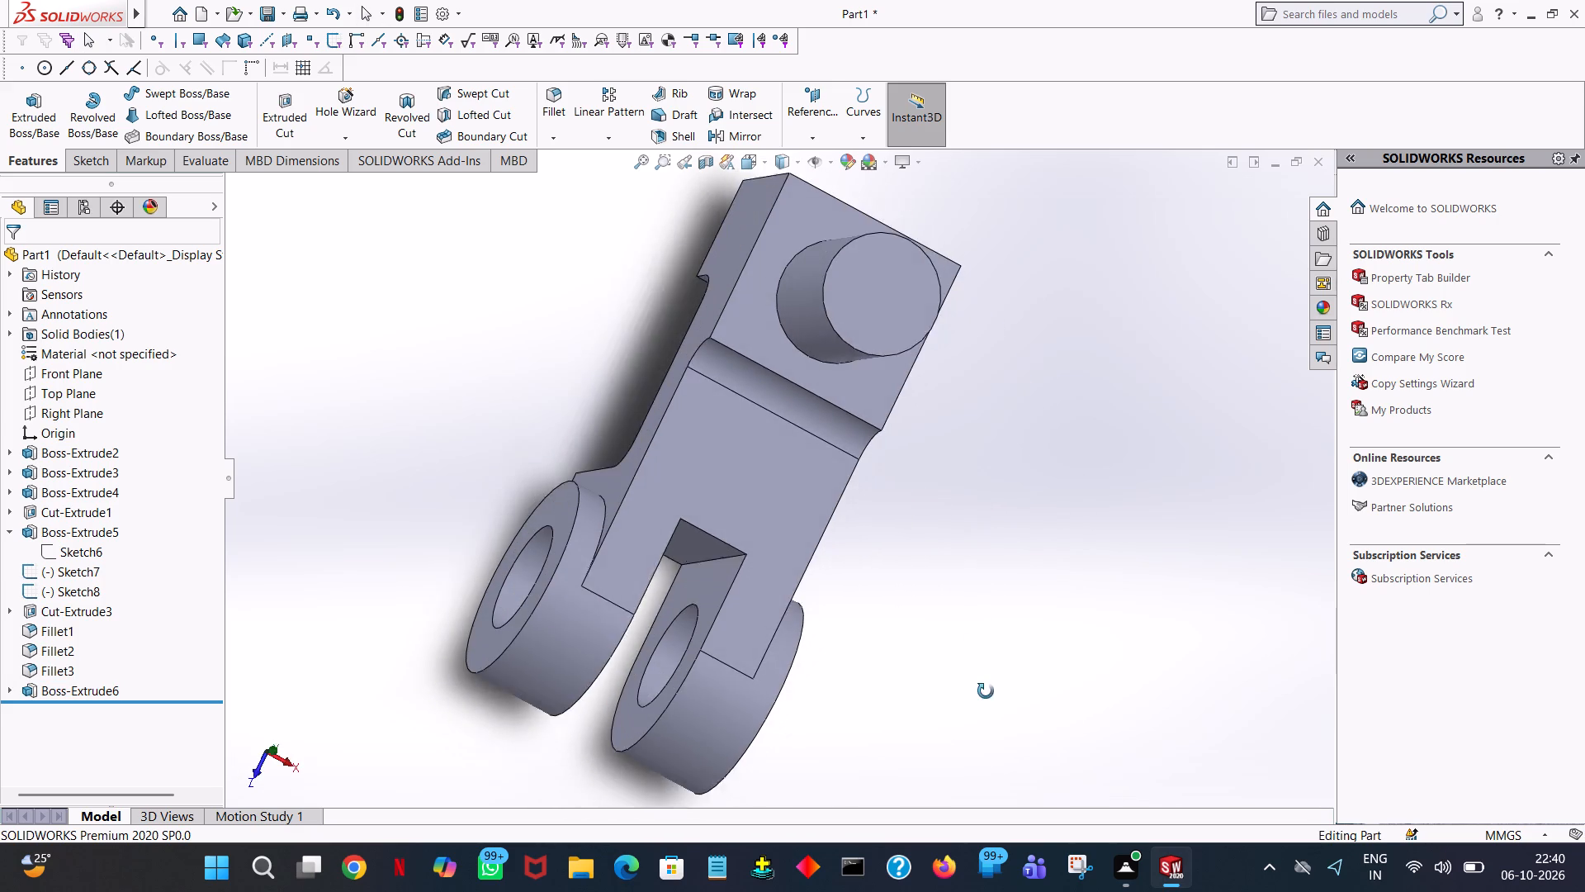
middle_click_drag(986, 691, 986, 705)
left_click(296, 116)
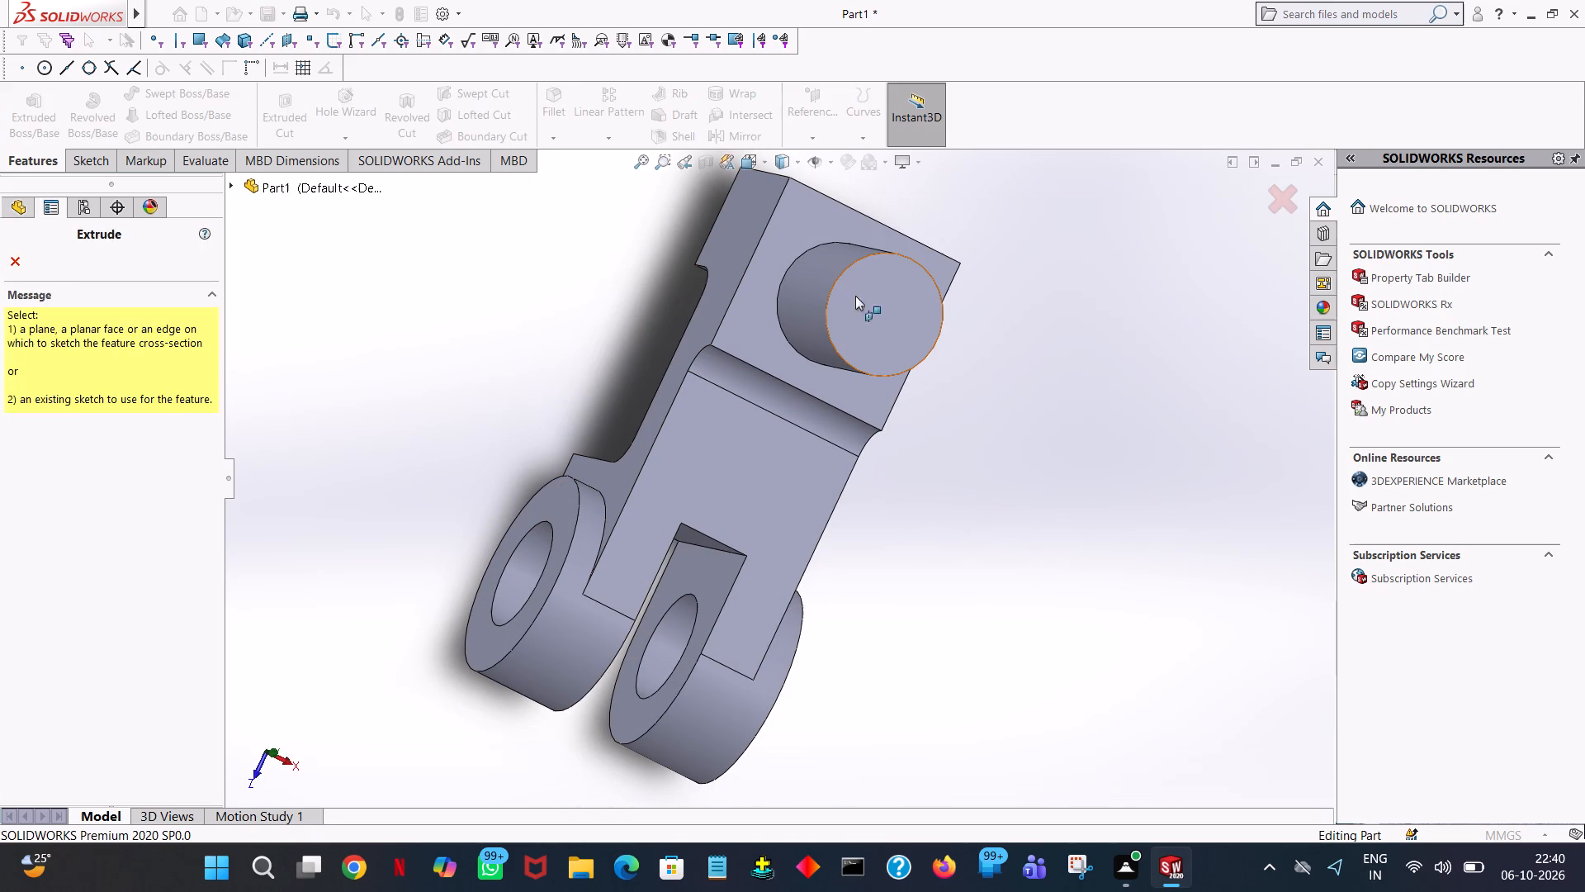
left_click(870, 313)
left_click(181, 94)
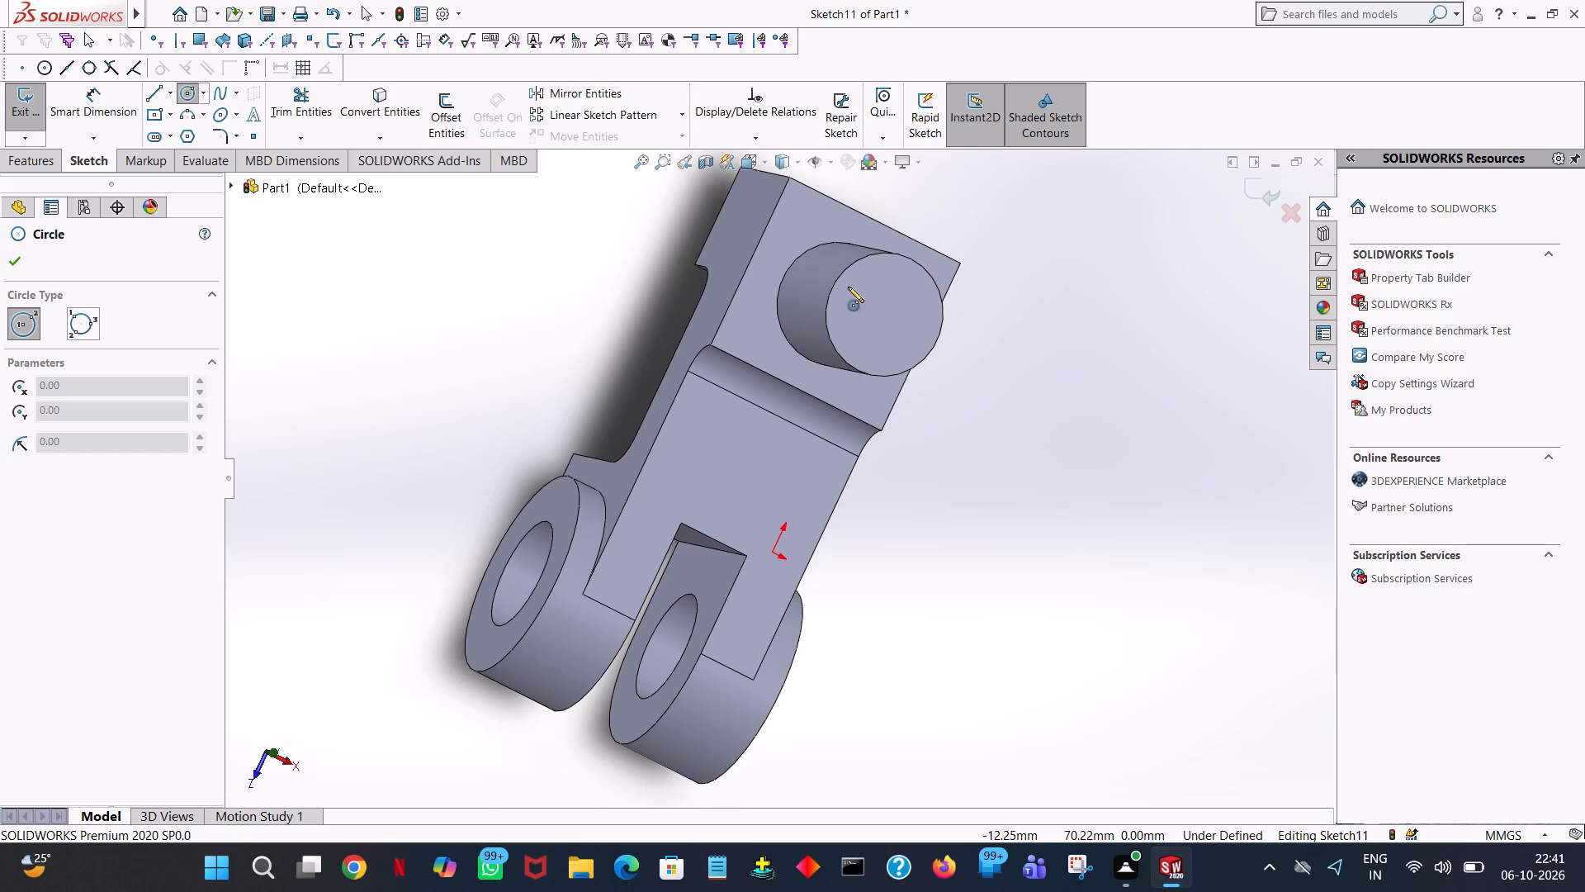
left_click(883, 312)
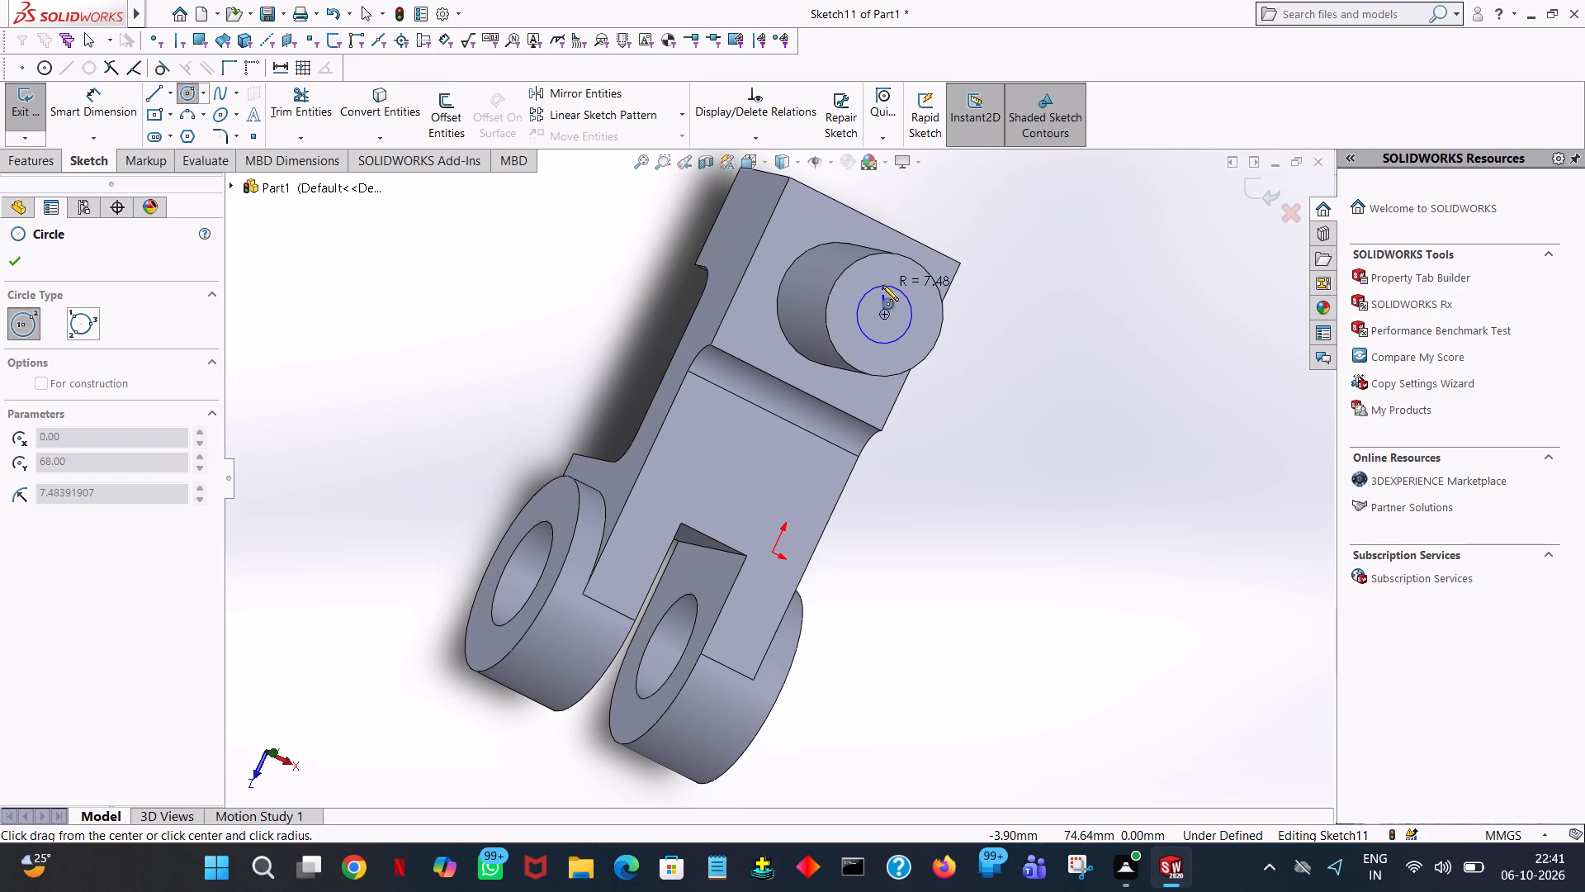
left_click(882, 285)
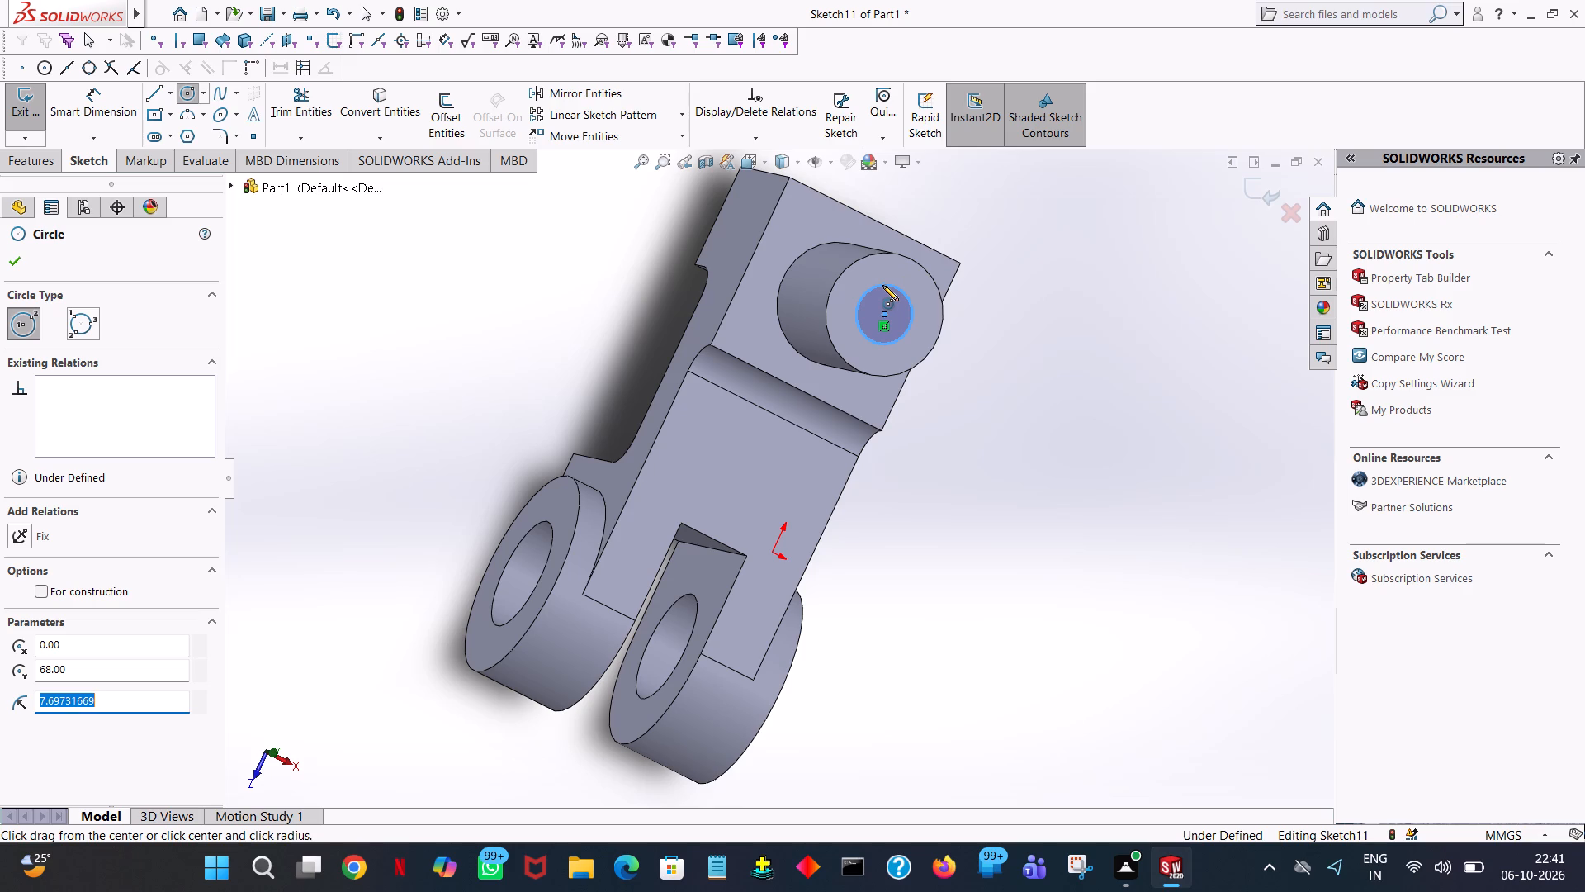
type("16/2")
key("Return")
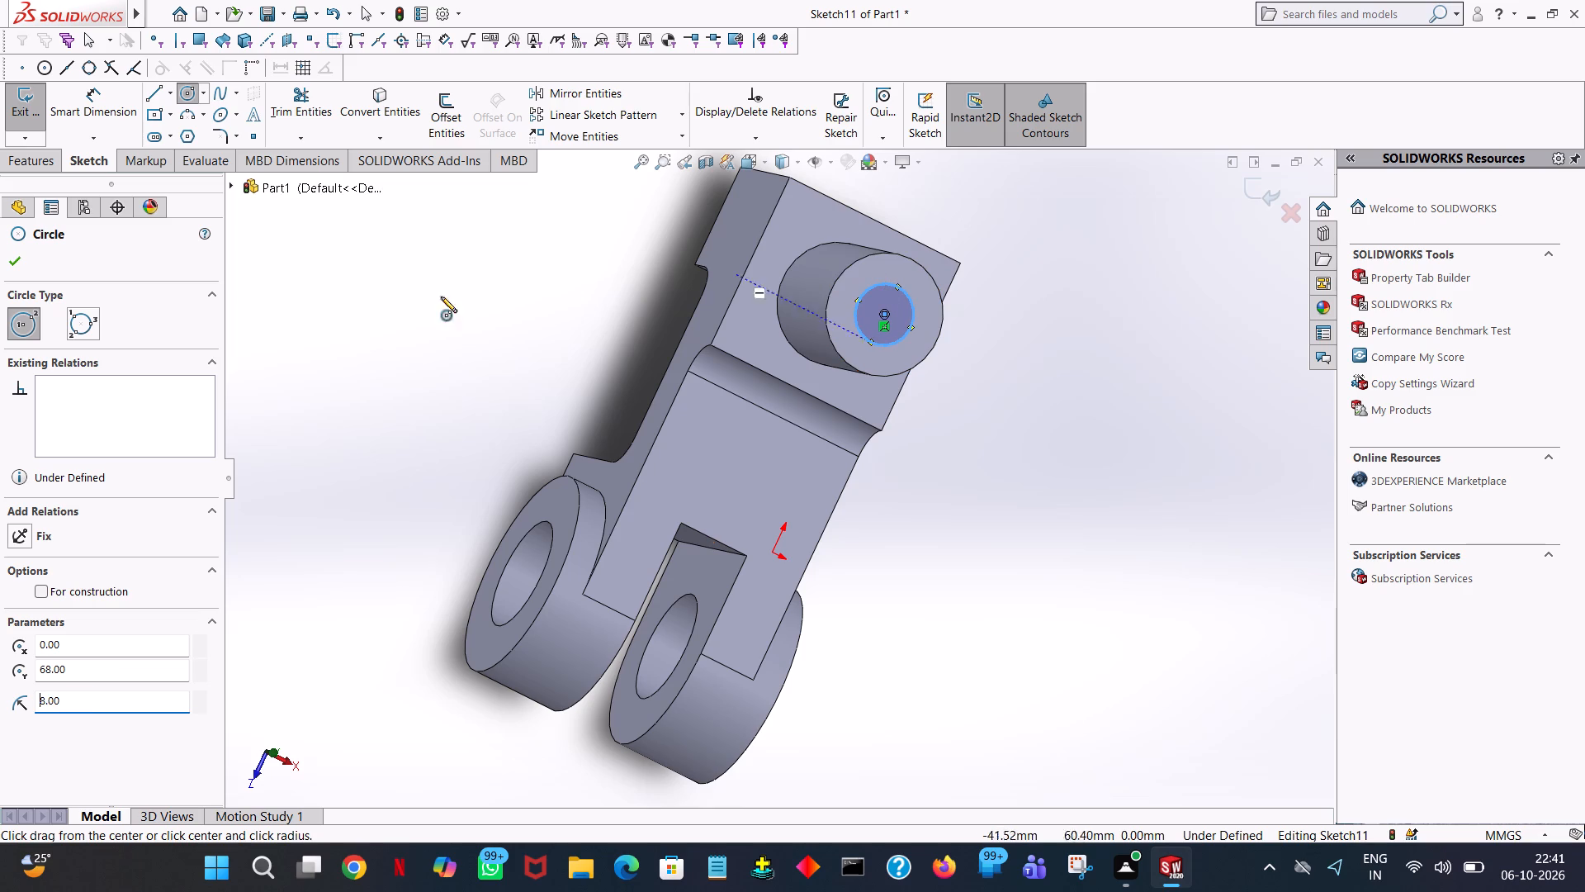
left_click(20, 264)
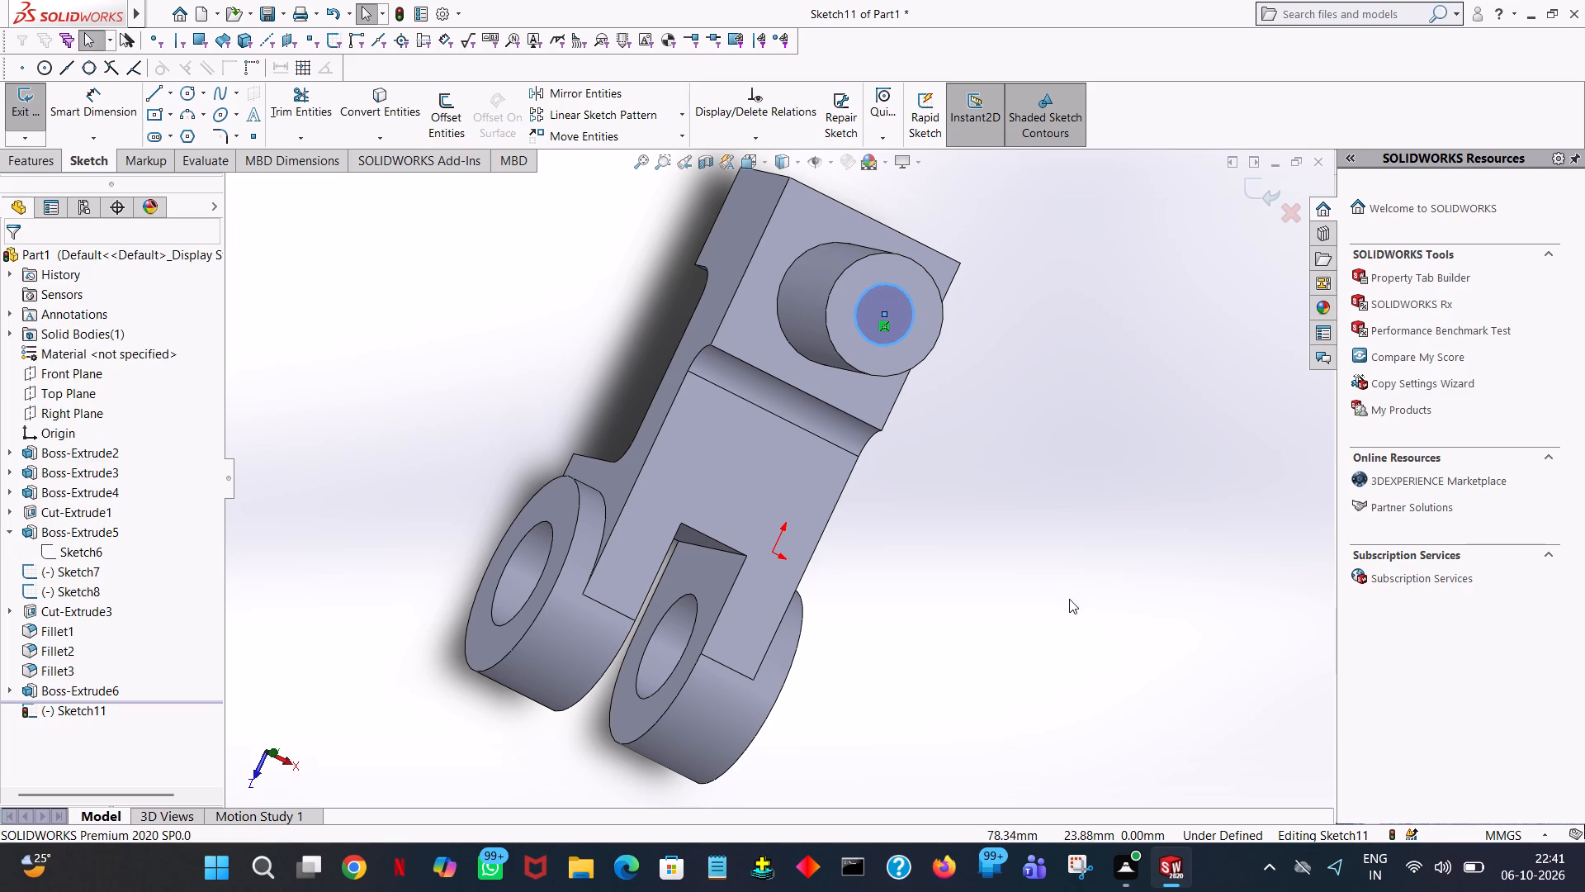
Cut the small circle 96 mm deep through the boss and the end block.
middle_click_drag(1069, 599, 980, 544)
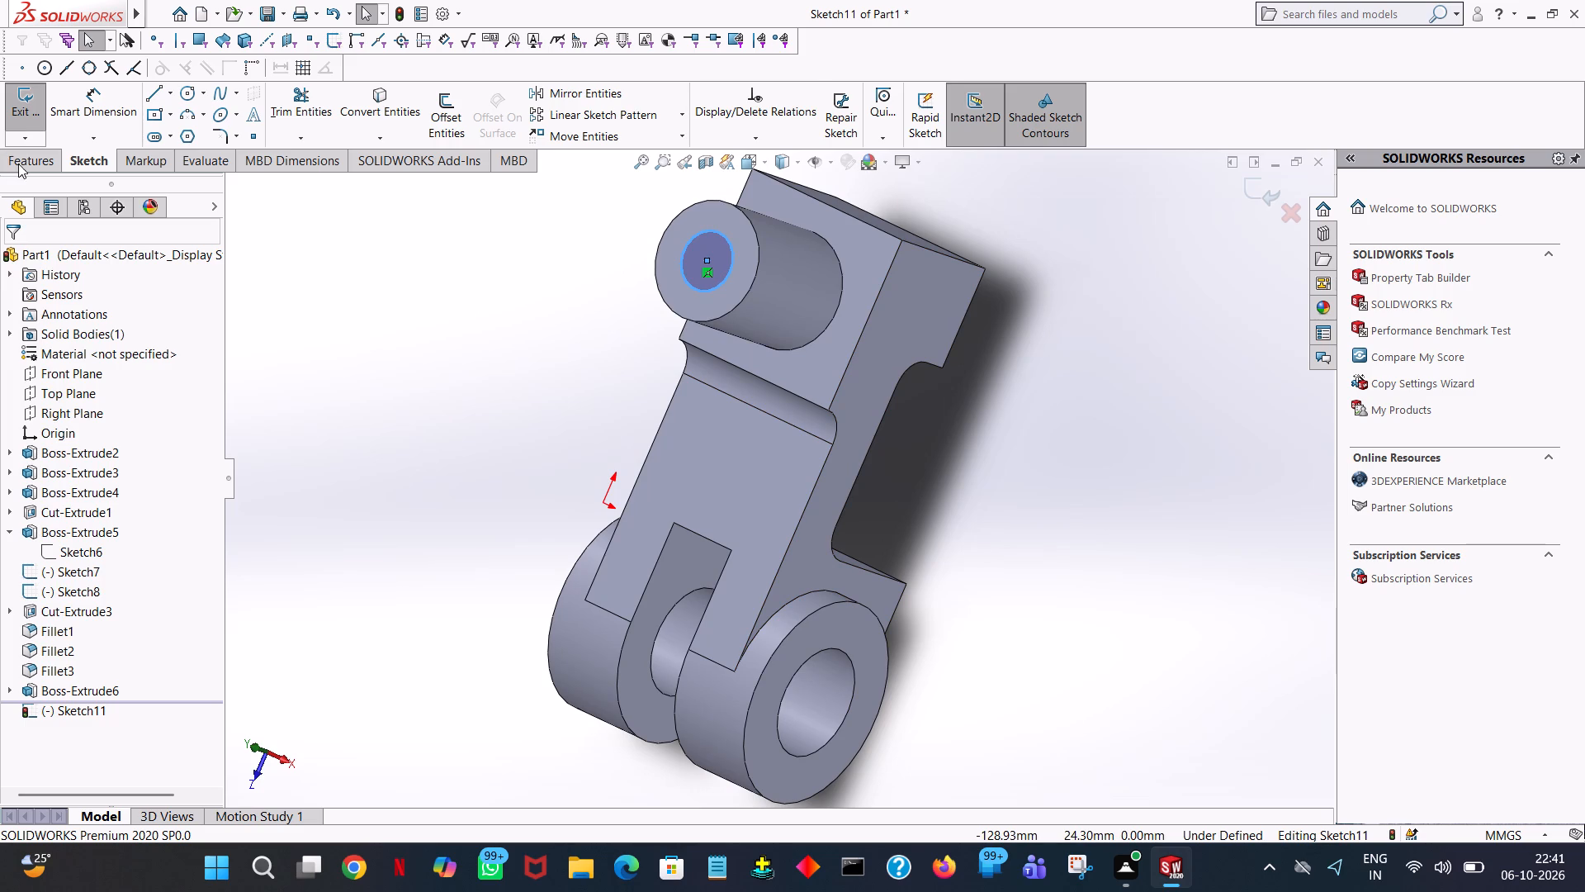
left_click(19, 164)
left_click(272, 135)
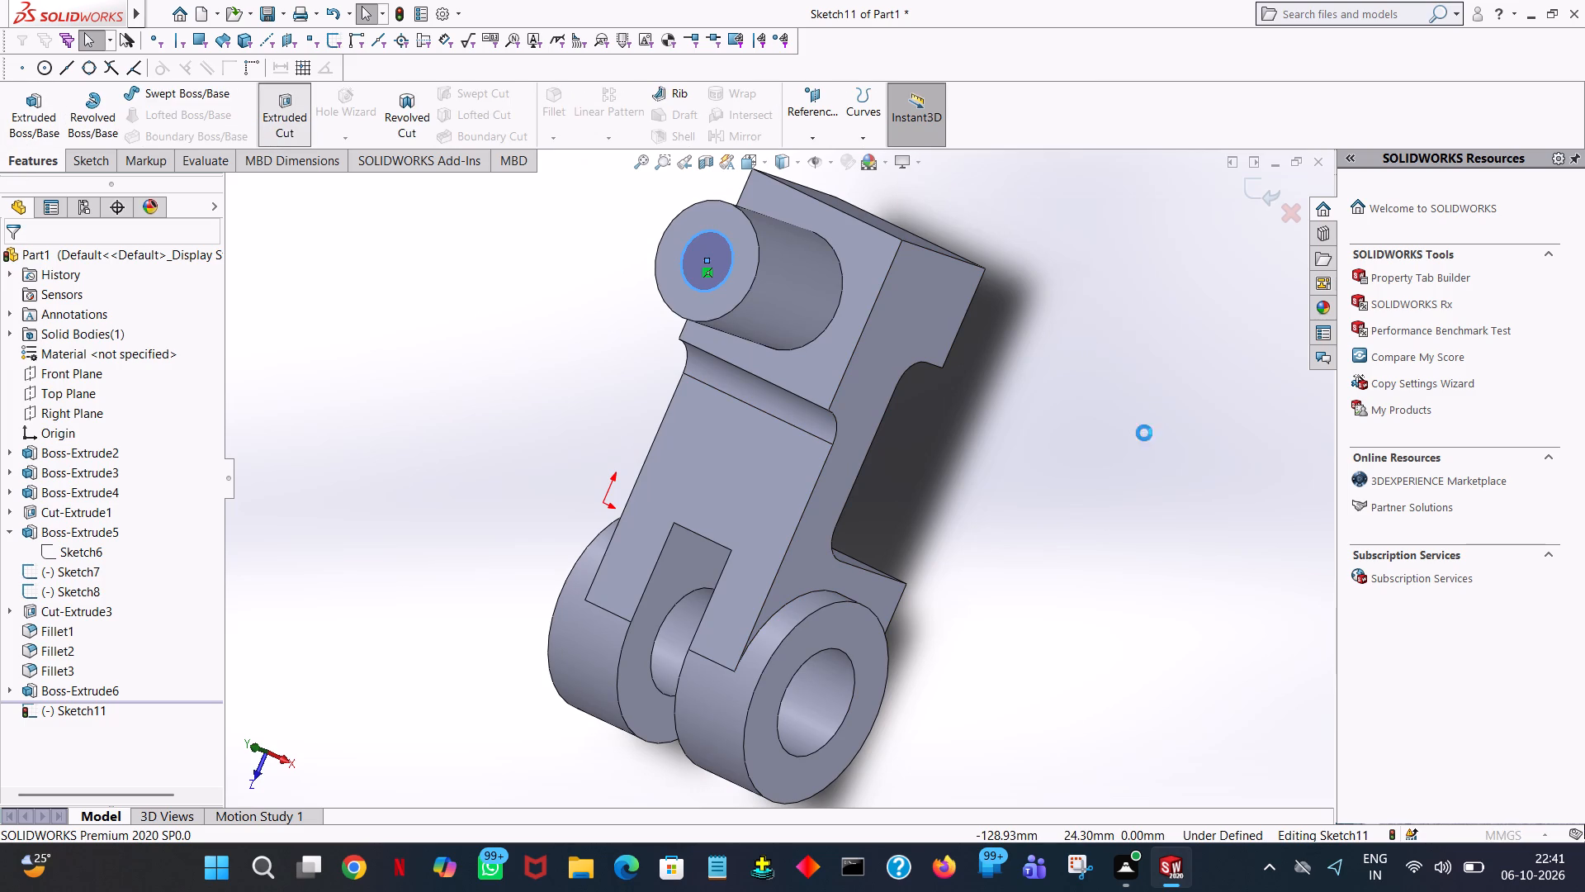
middle_click_drag(1054, 483, 976, 420)
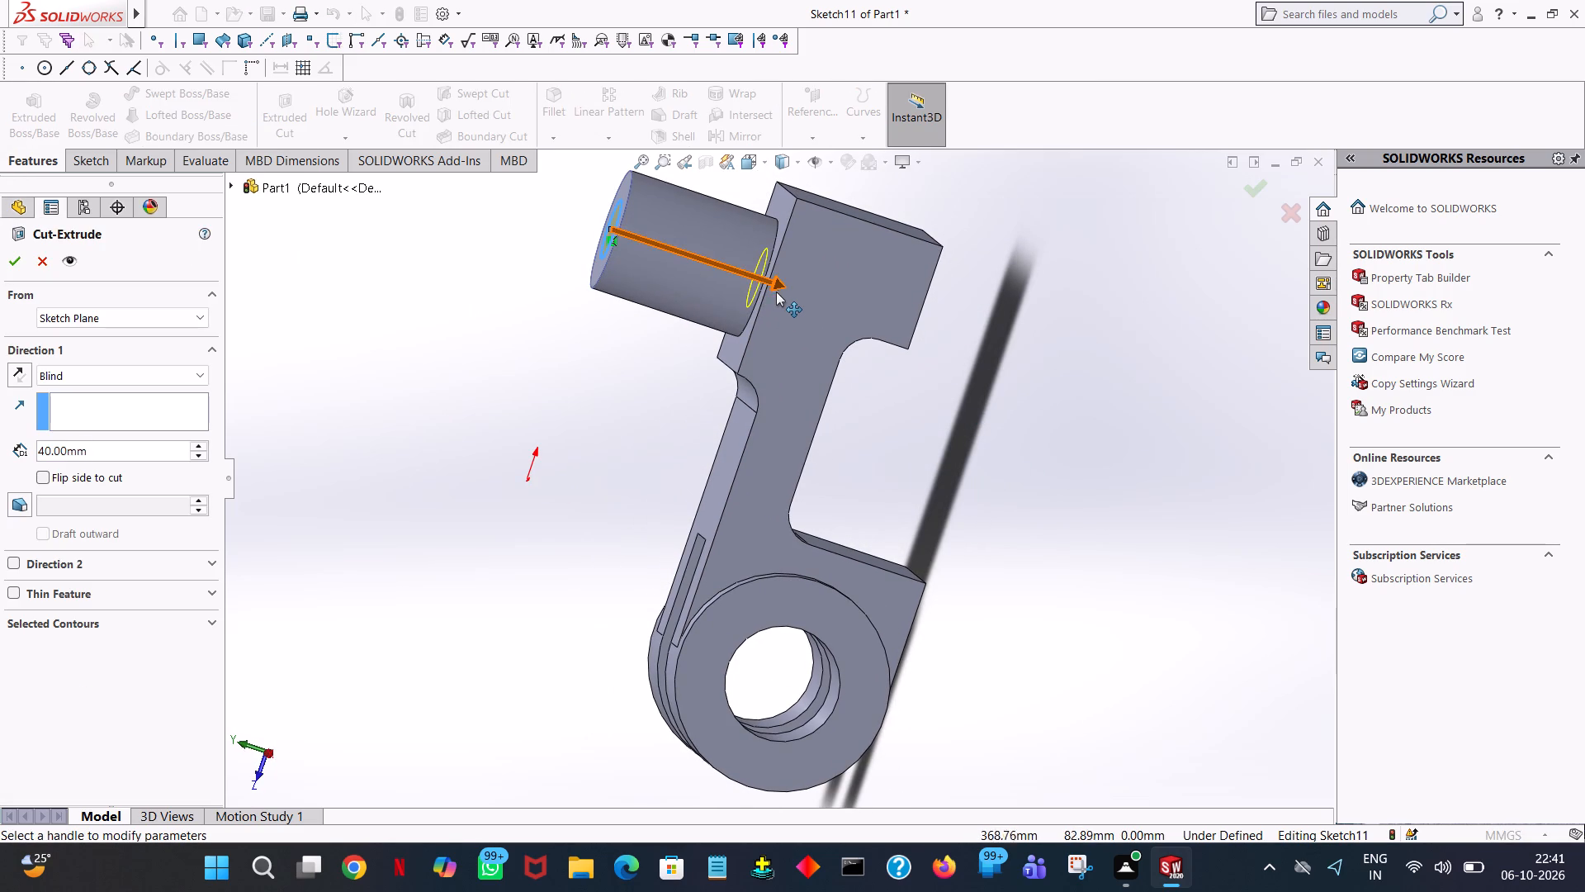
left_click_drag(778, 290, 972, 322)
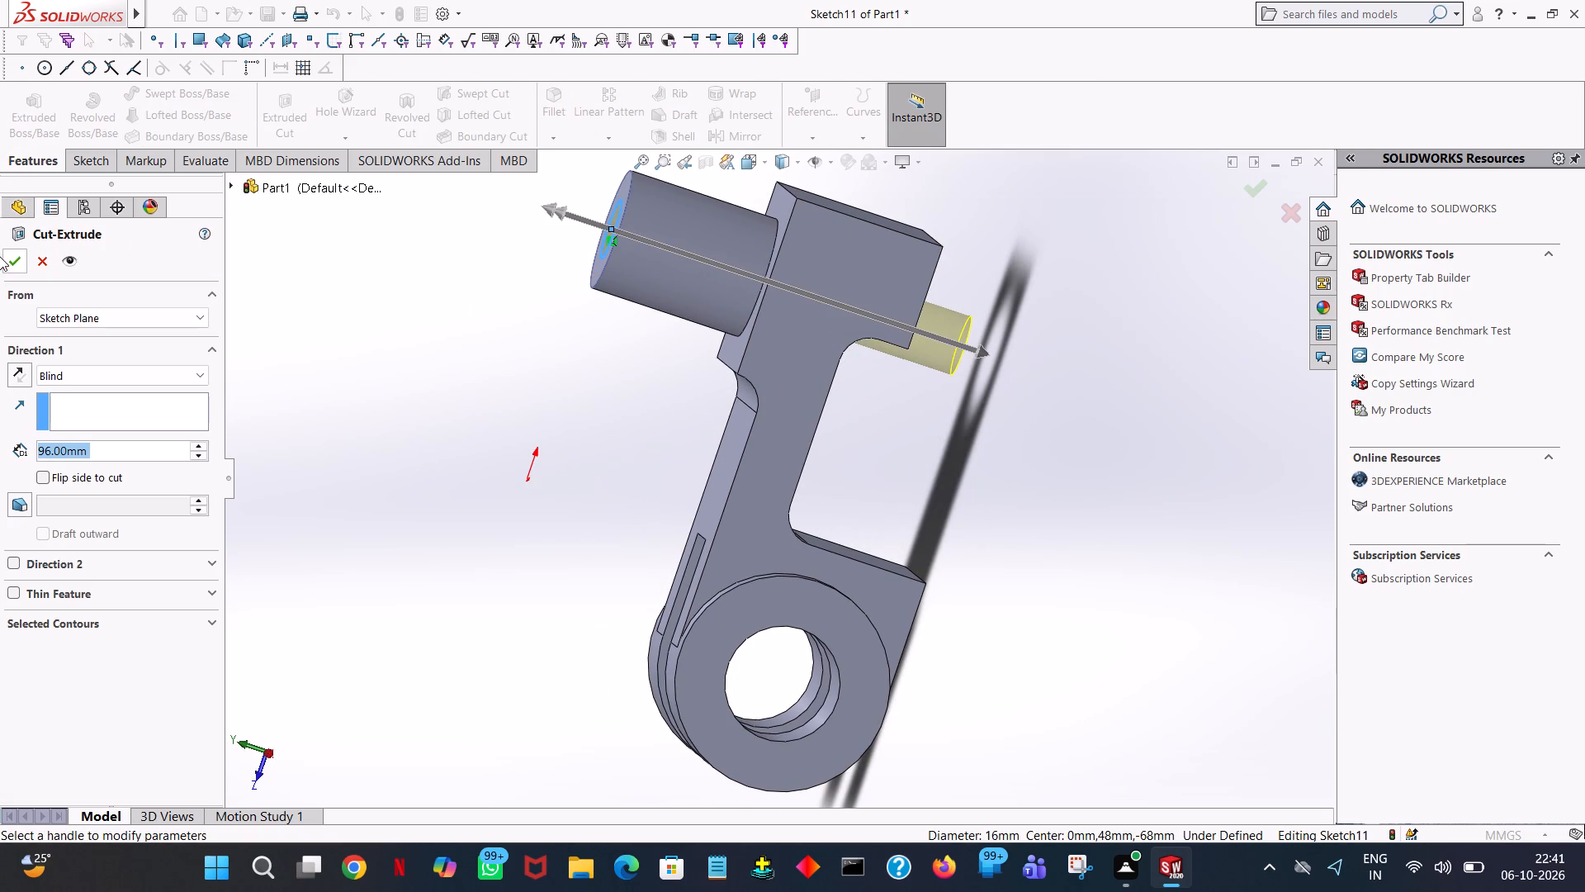
left_click(8, 259)
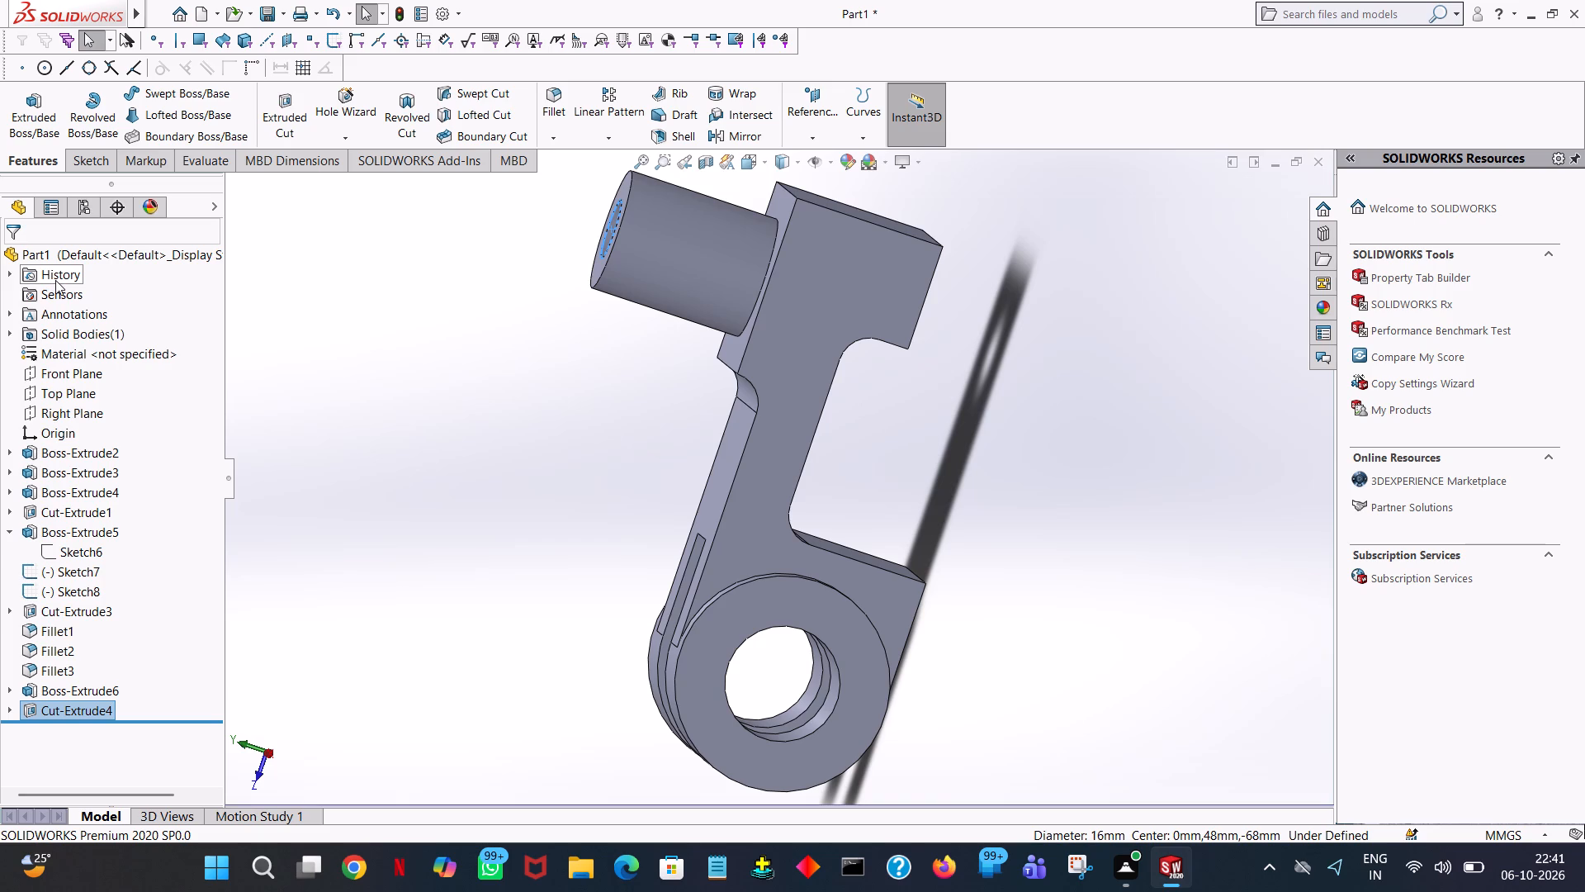
left_click(1068, 464)
Start a new sketch on the Right Plane and view it face-on.
middle_click_drag(1094, 482, 1128, 543)
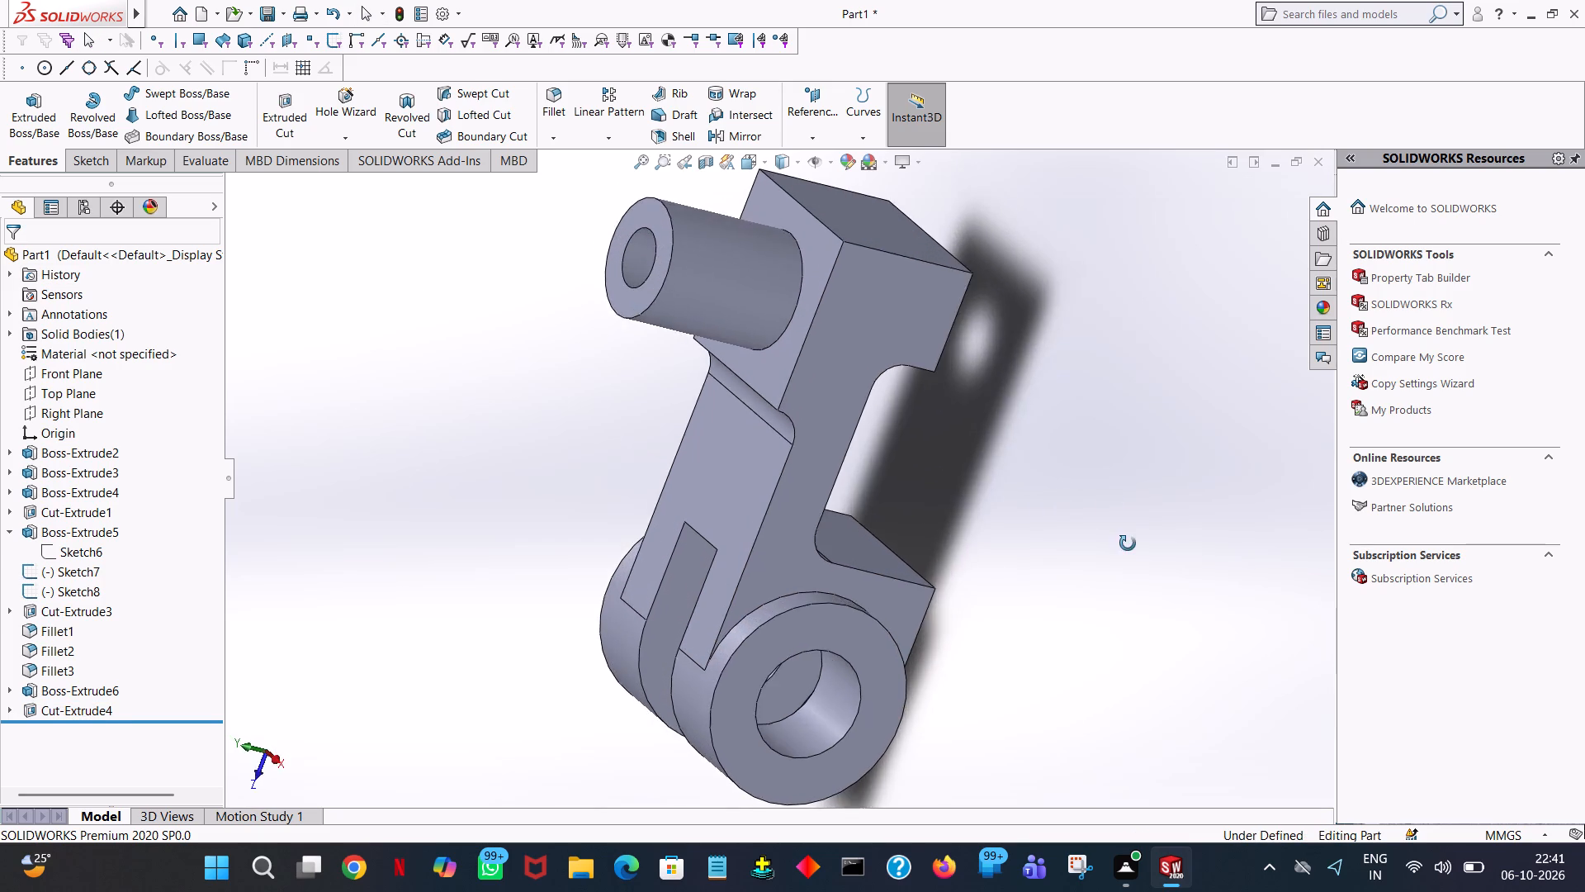
middle_click_drag(1128, 543, 1169, 506)
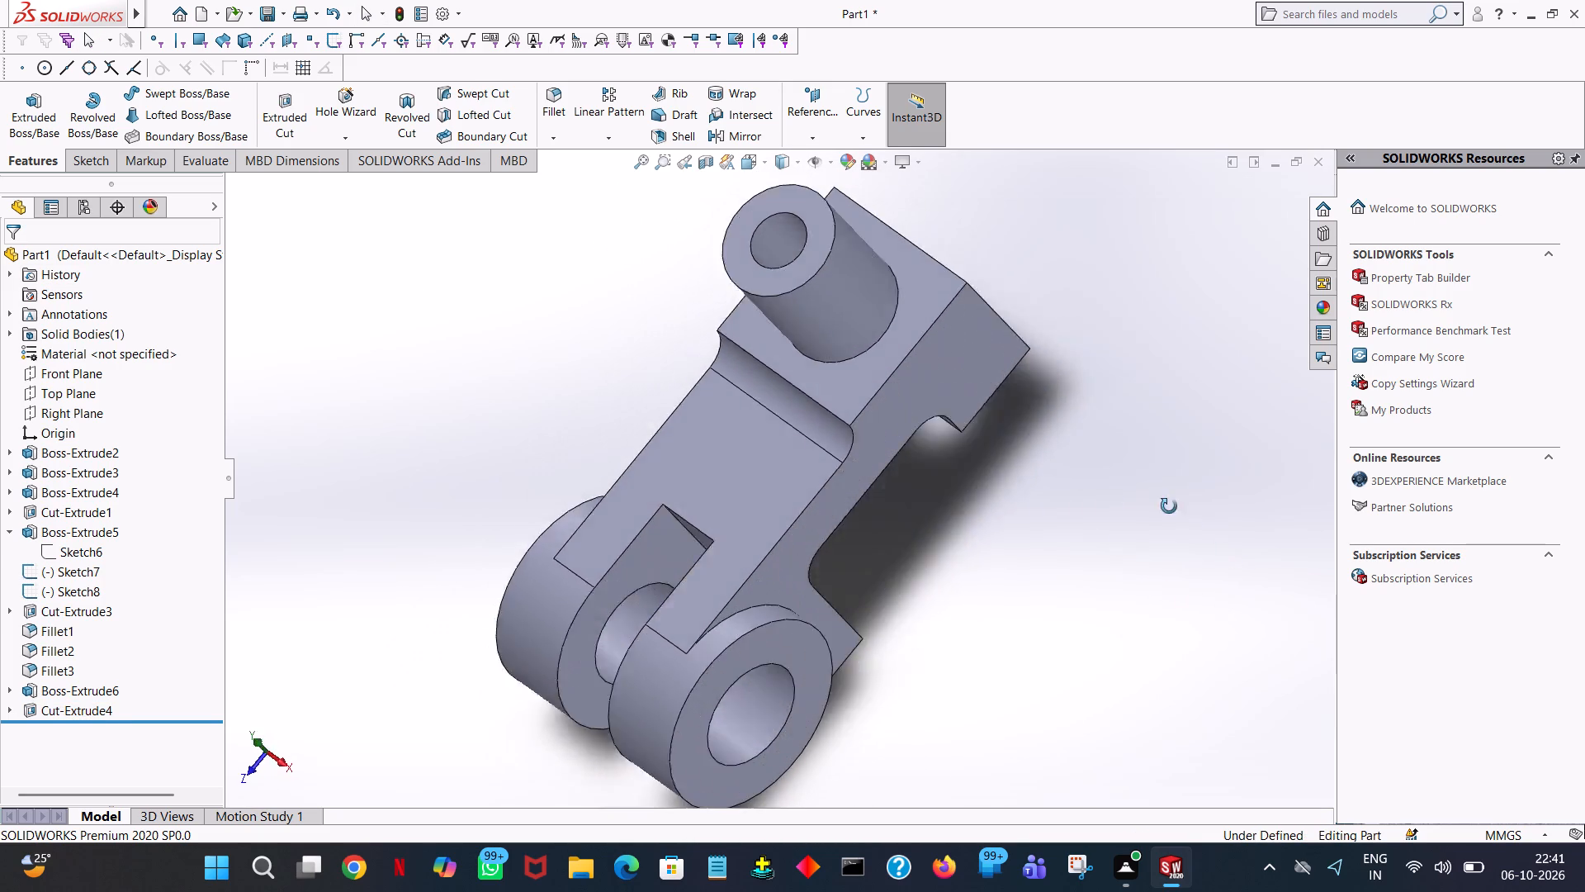
middle_click_drag(1169, 506, 1113, 476)
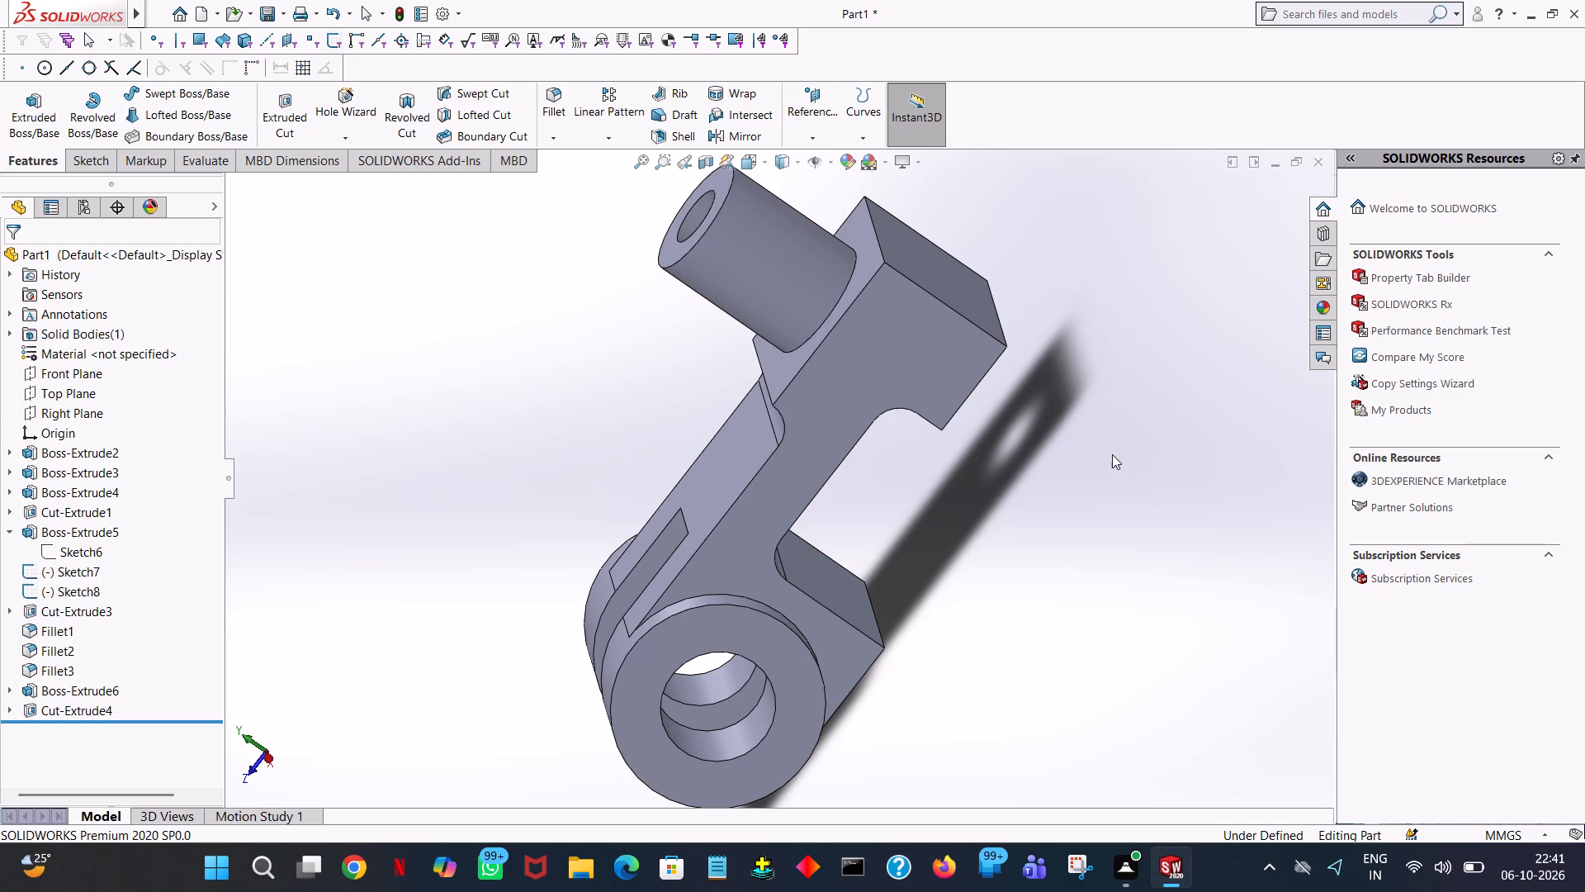
middle_click_drag(1032, 507, 1072, 429)
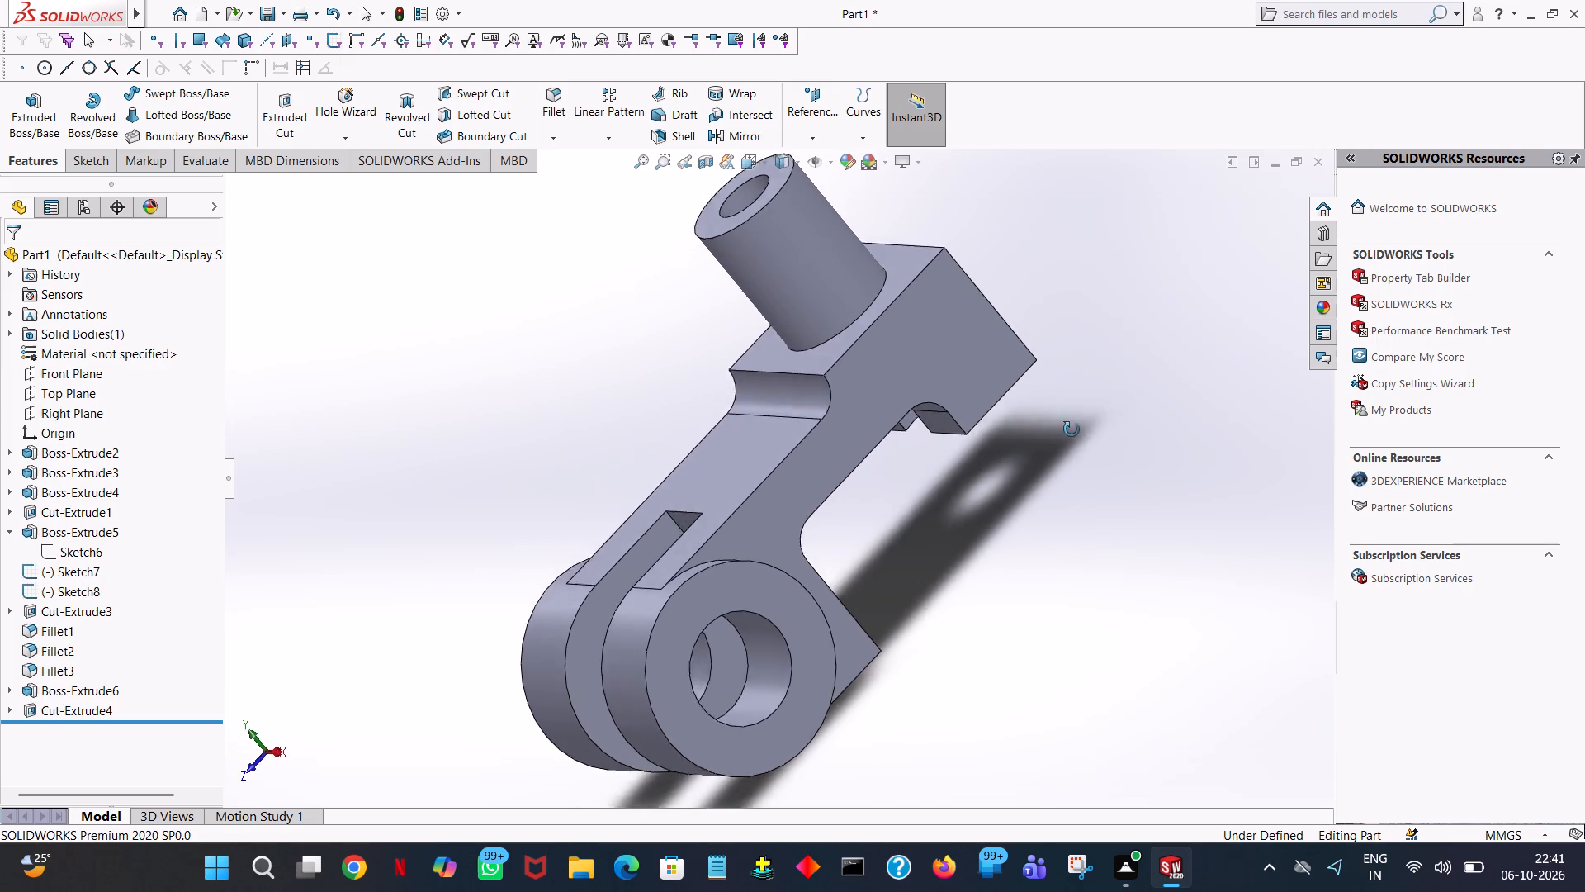
middle_click_drag(1072, 429, 1062, 465)
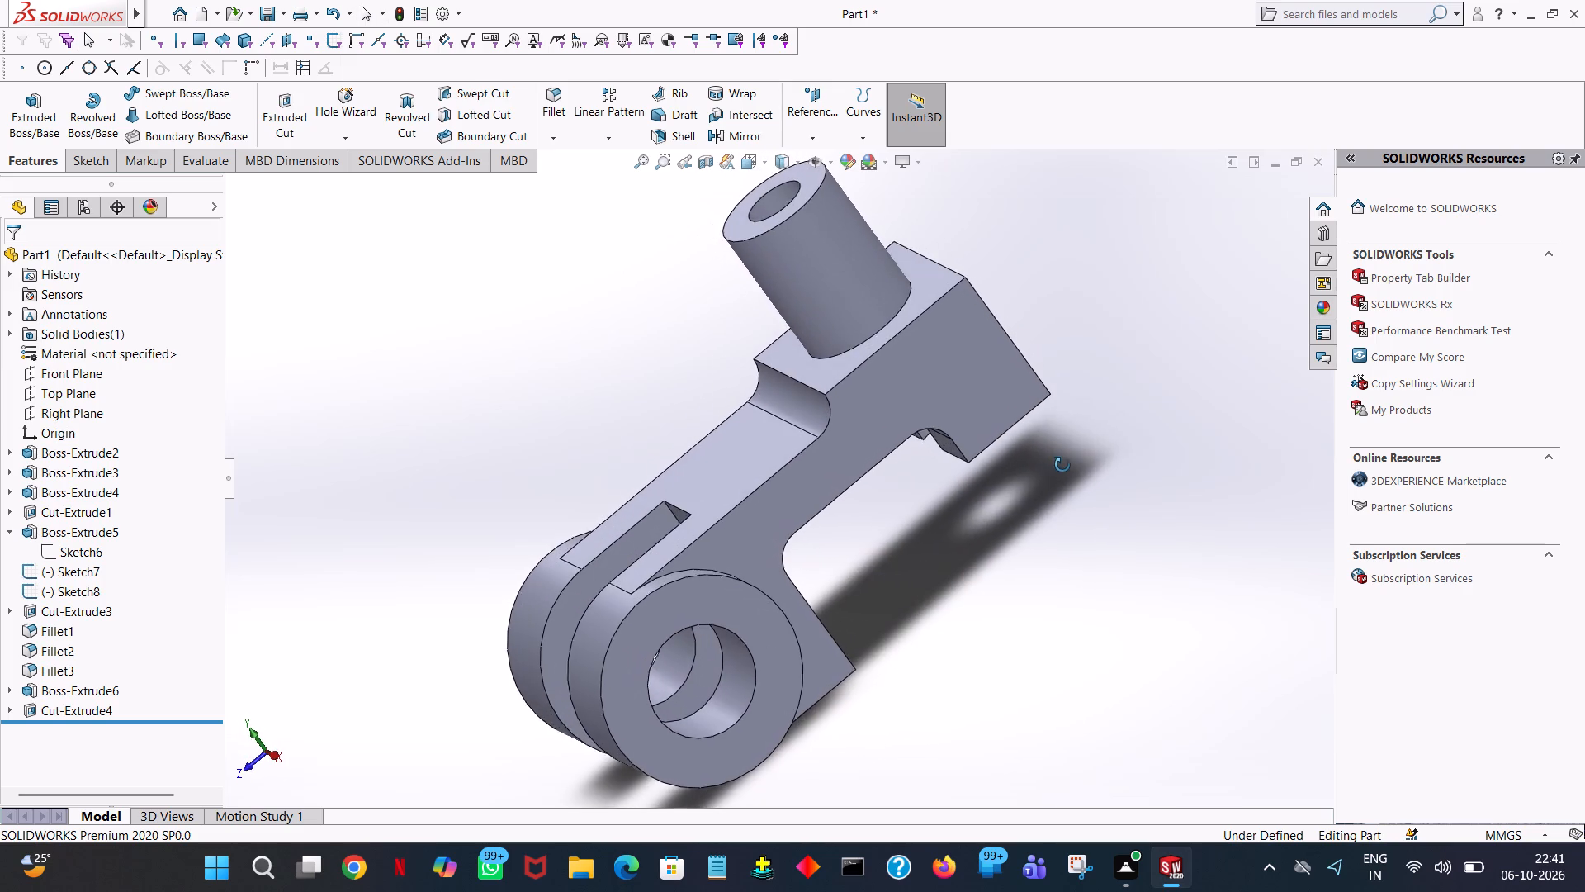
middle_click_drag(1062, 465, 1074, 447)
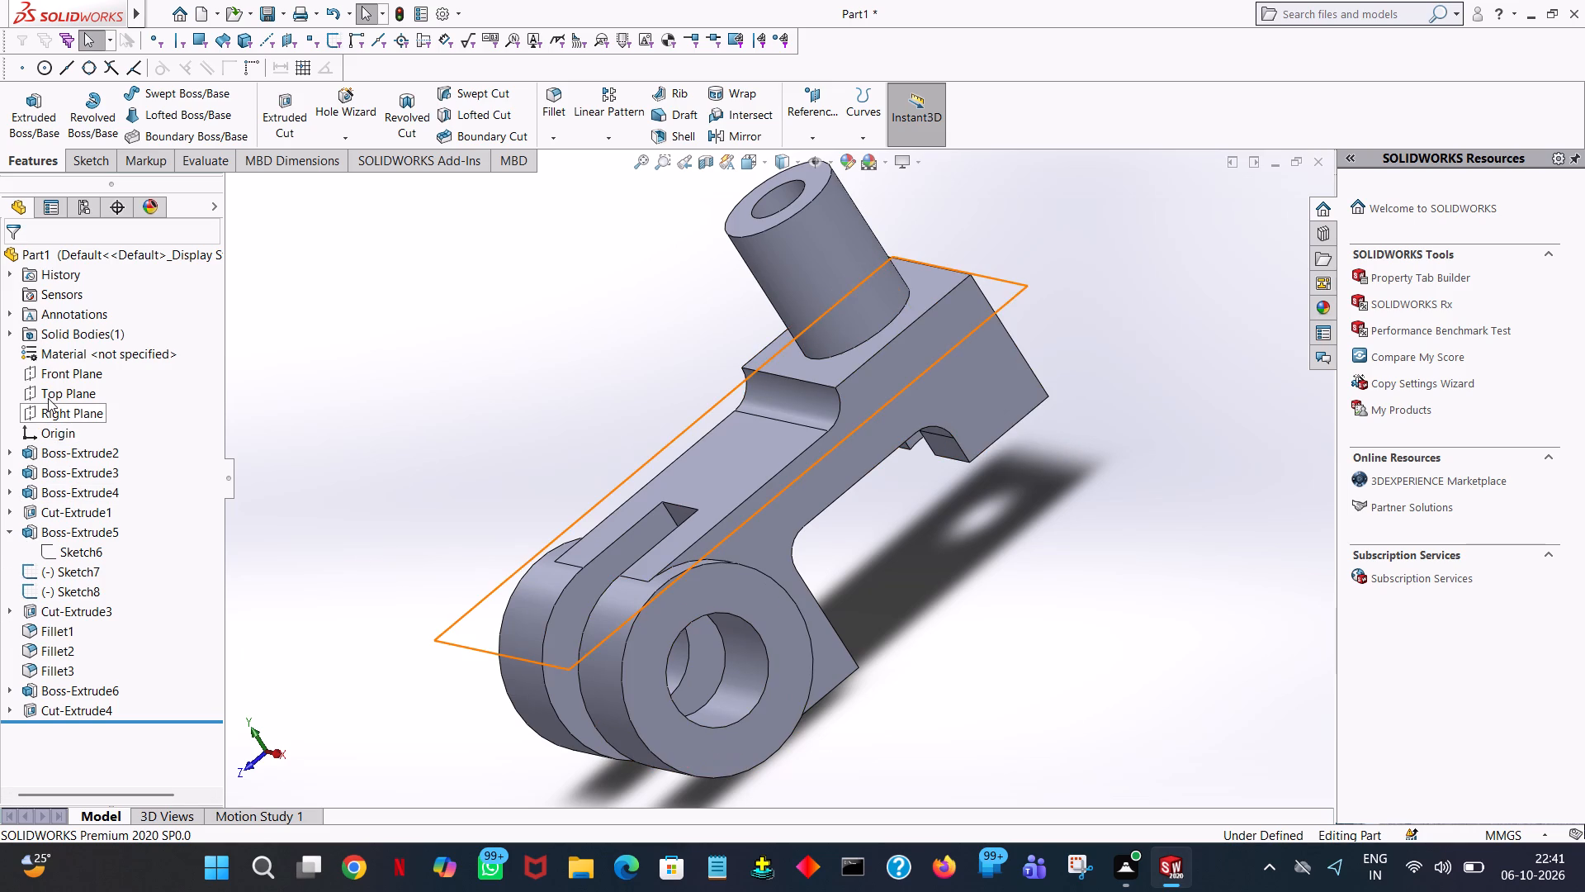
left_click(57, 420)
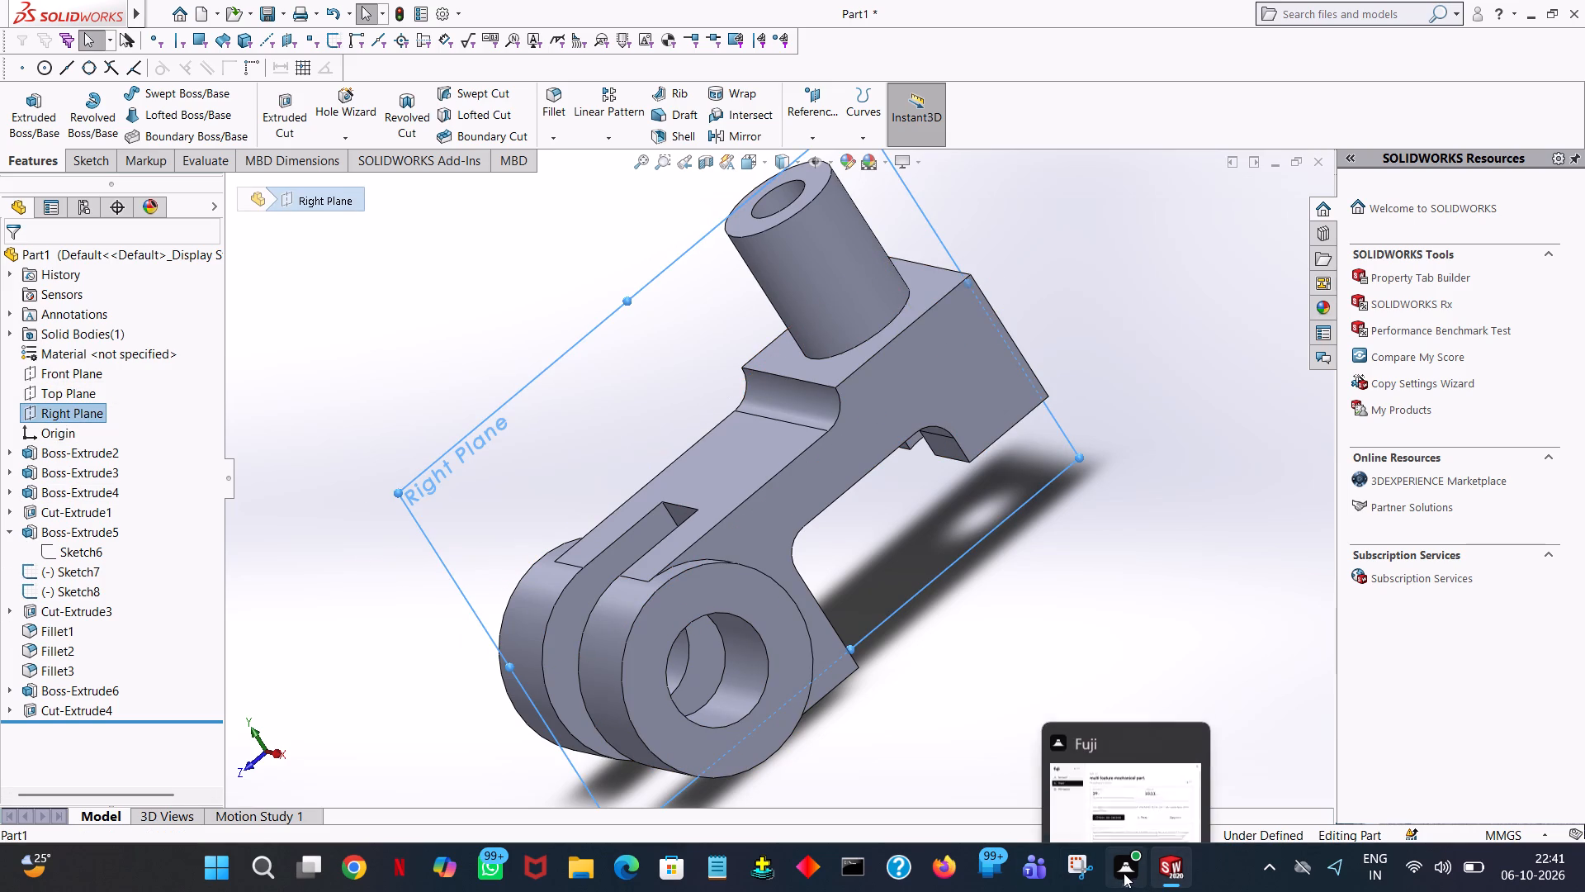
middle_click_drag(1038, 584, 1039, 584)
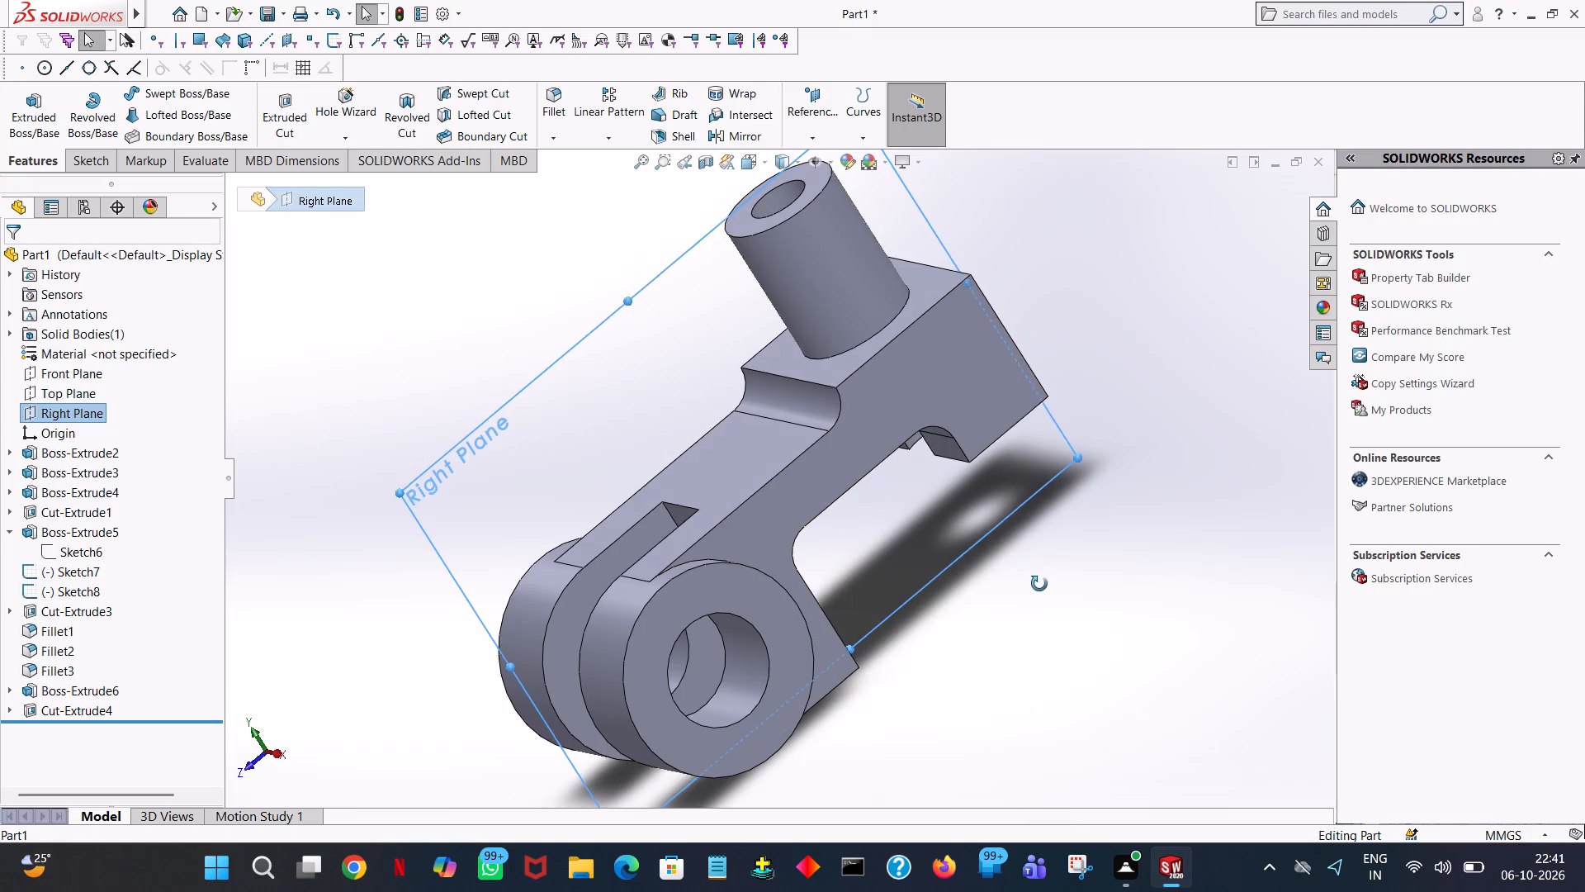
middle_click_drag(1039, 584, 1186, 391)
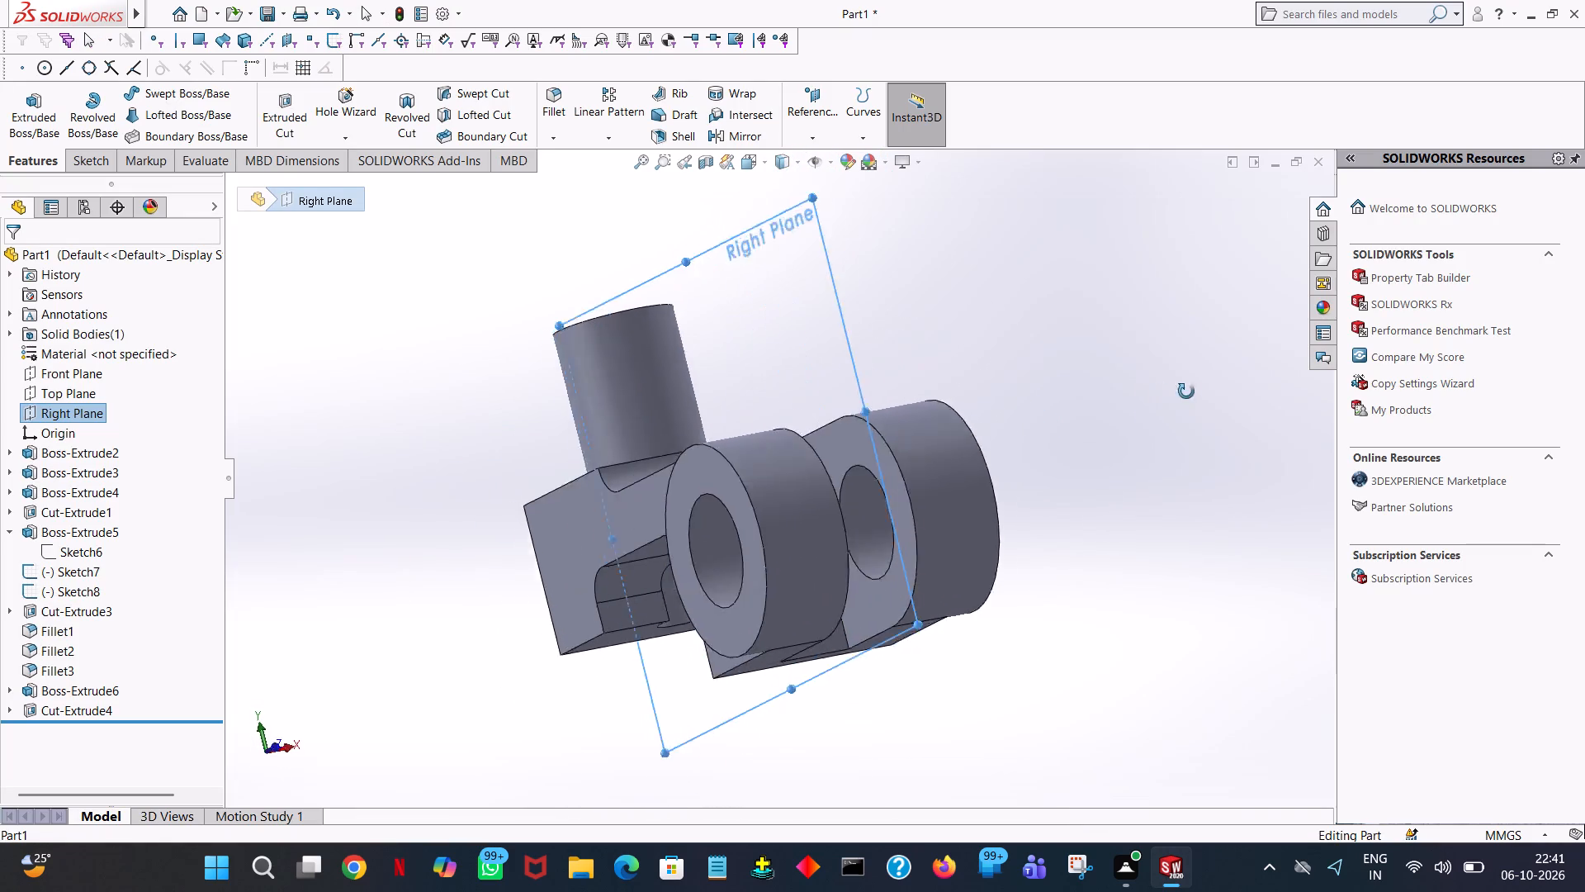
middle_click_drag(1186, 391, 1294, 448)
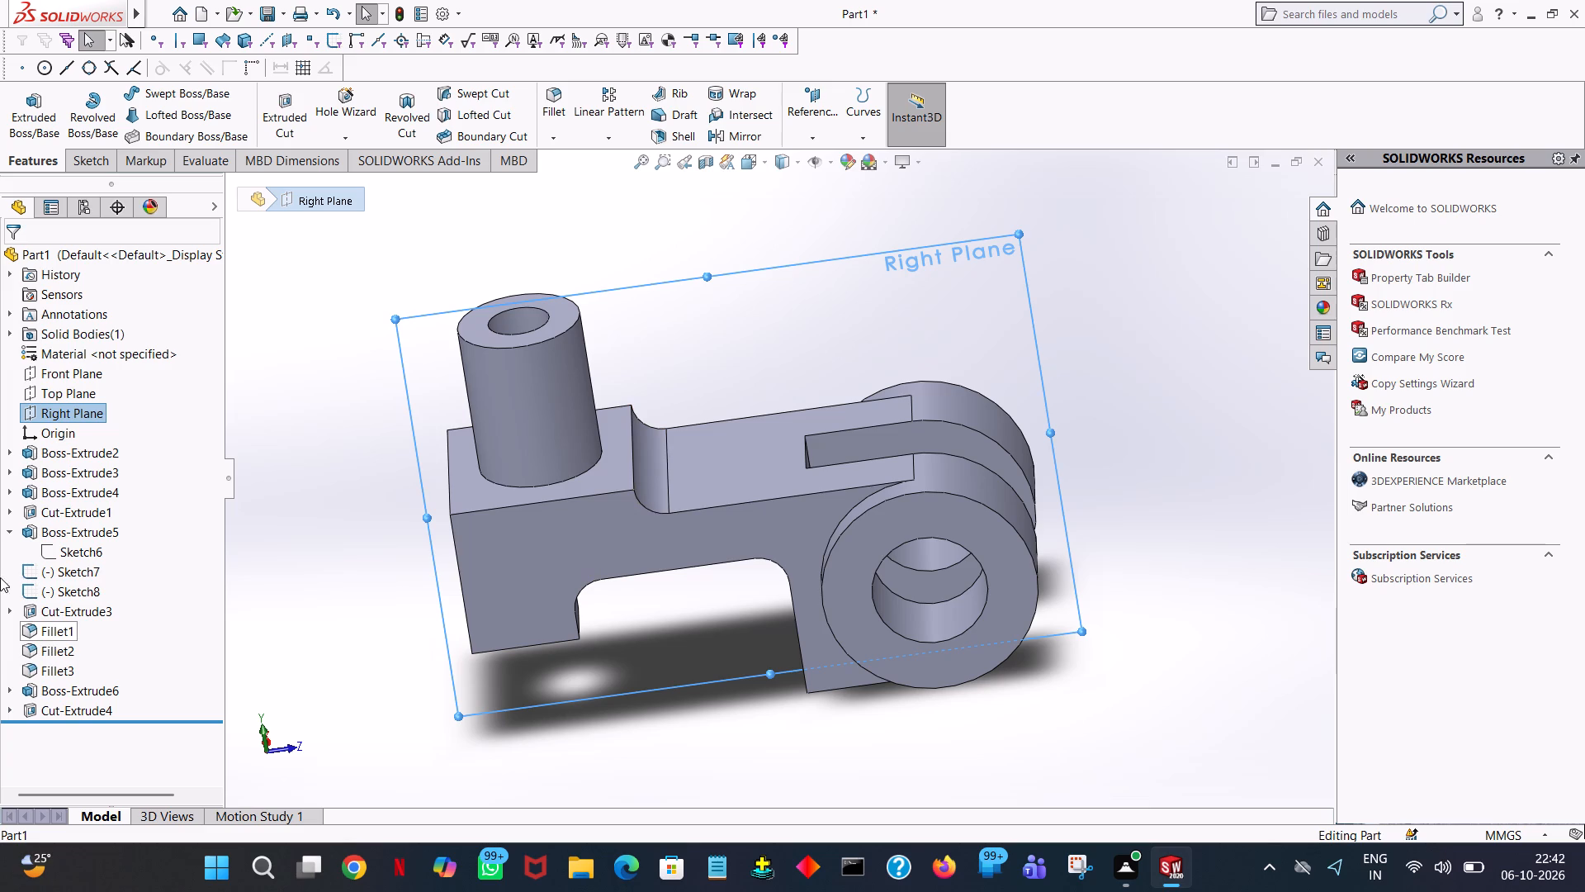
left_click(76, 413)
left_click(88, 389)
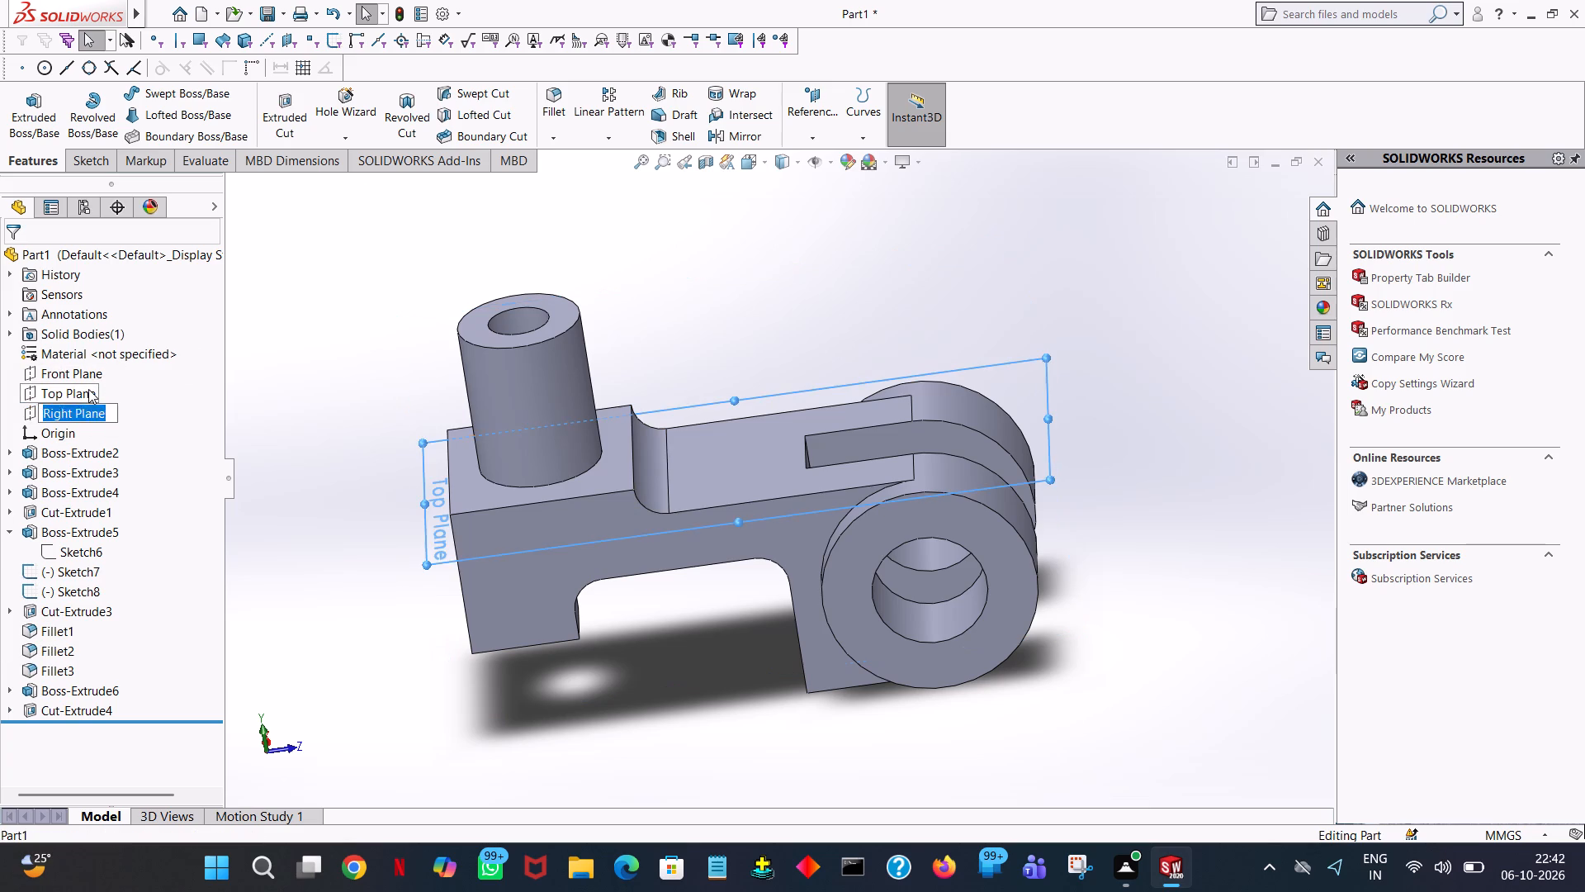
left_click(84, 414)
left_click(97, 395)
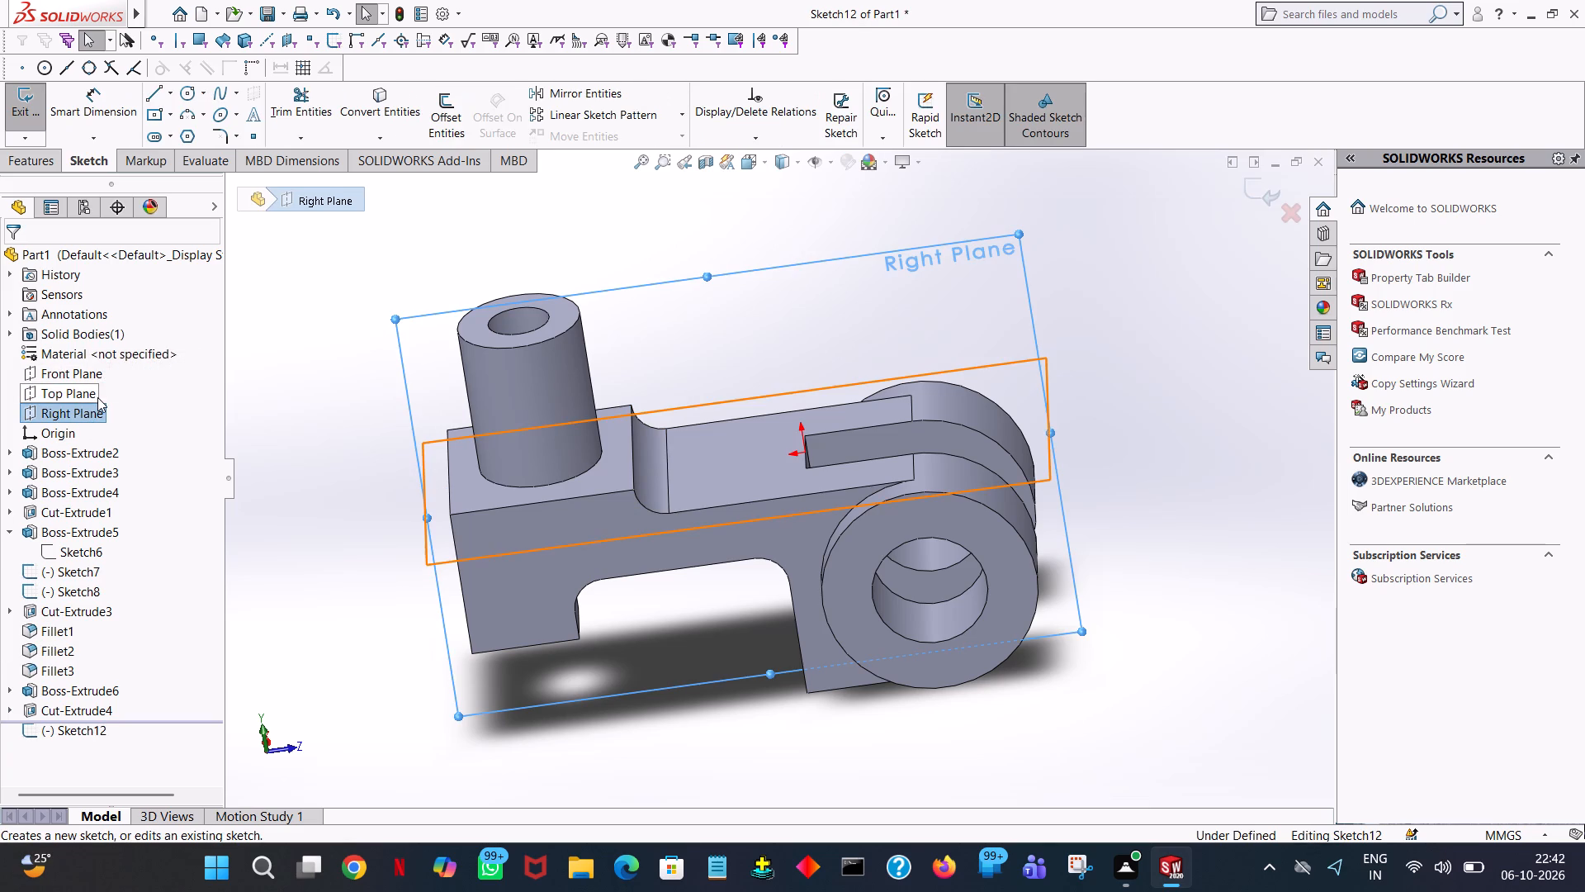
key("space")
left_click(205, 124)
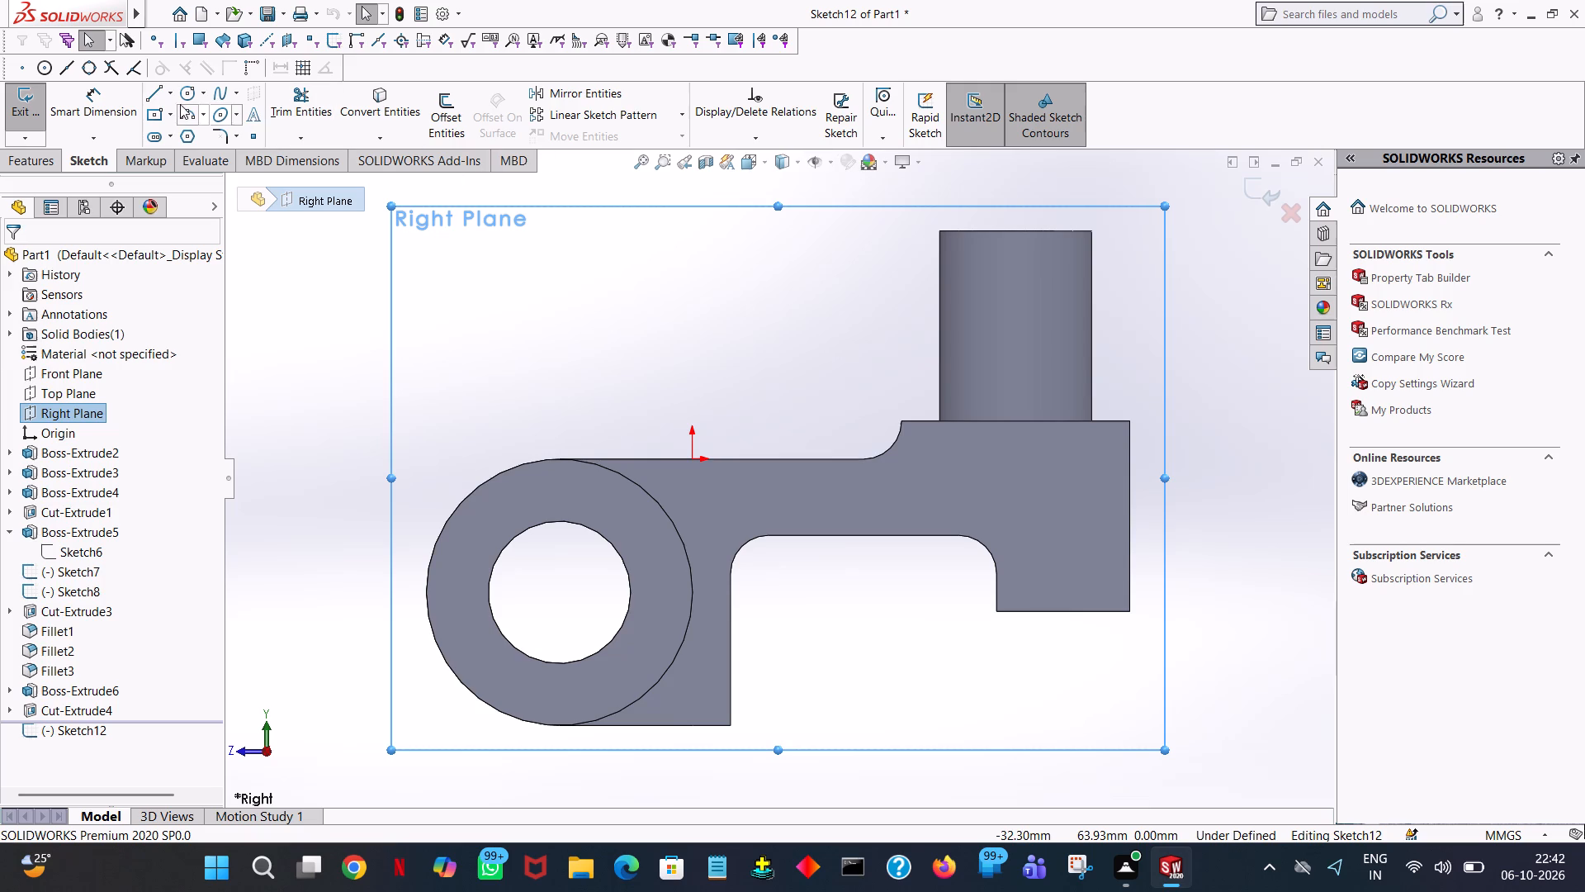
Sketch a horizontal line 28+20 mm long from the top of the hub along the body's upper edge.
left_click(158, 93)
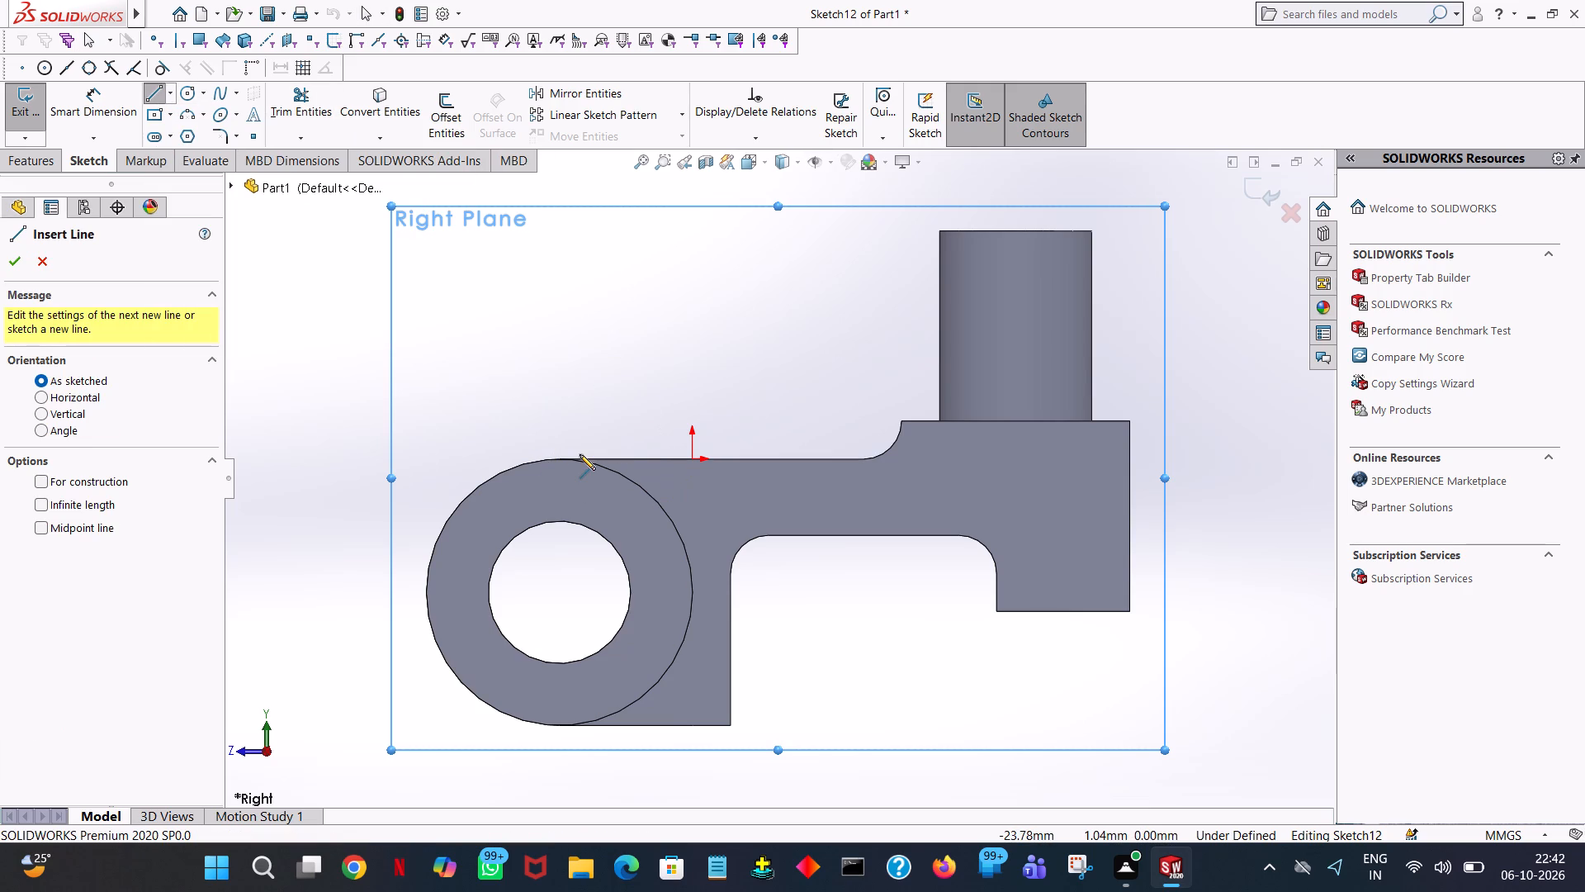
left_click(559, 458)
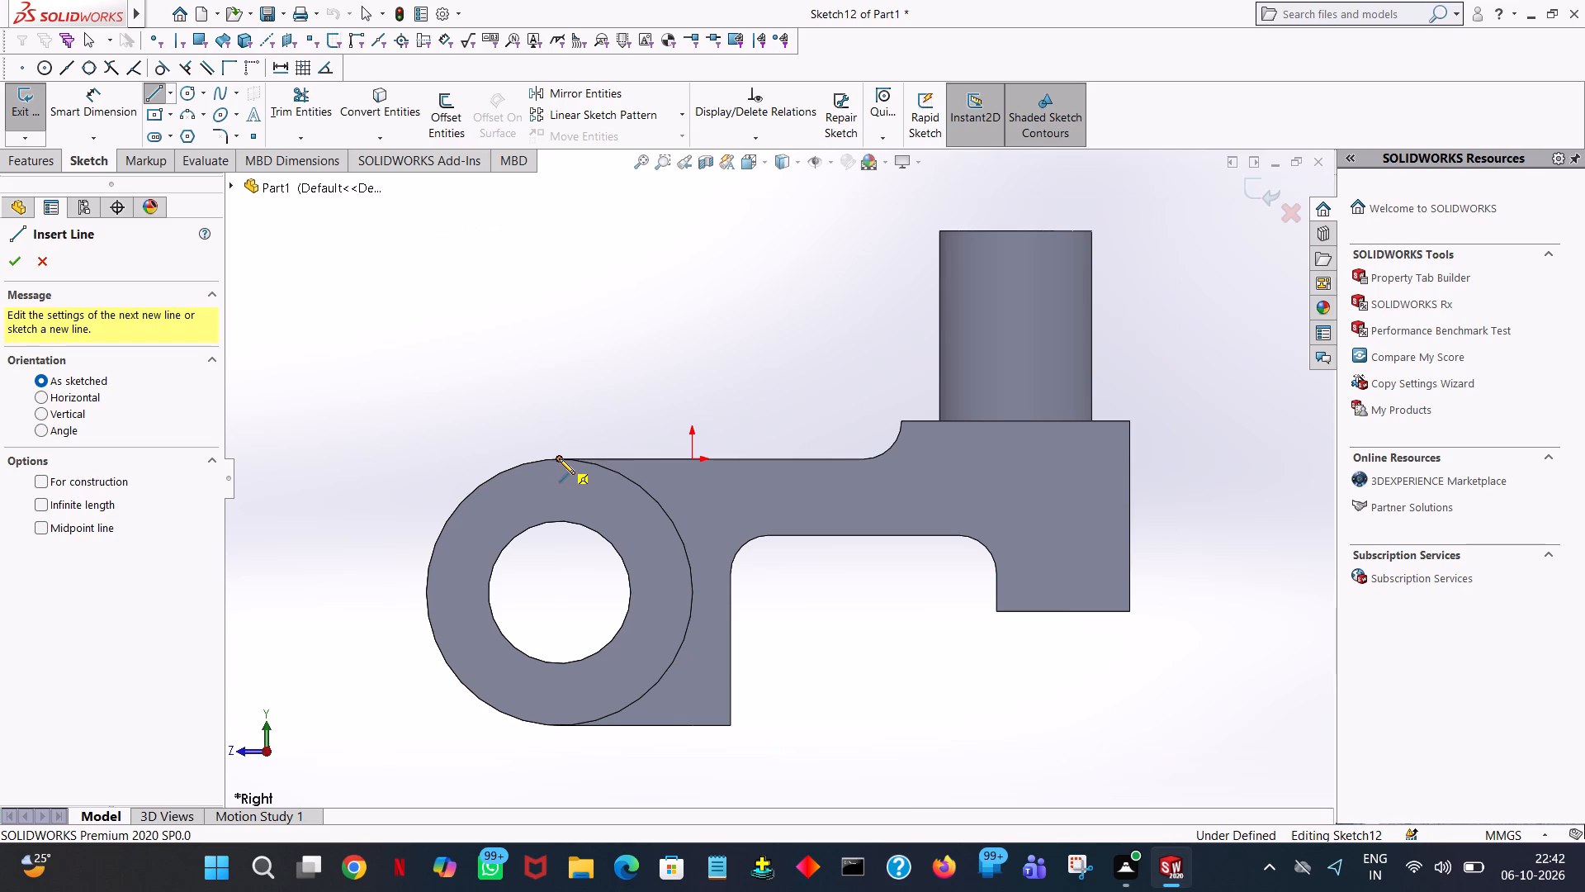
left_click(791, 459)
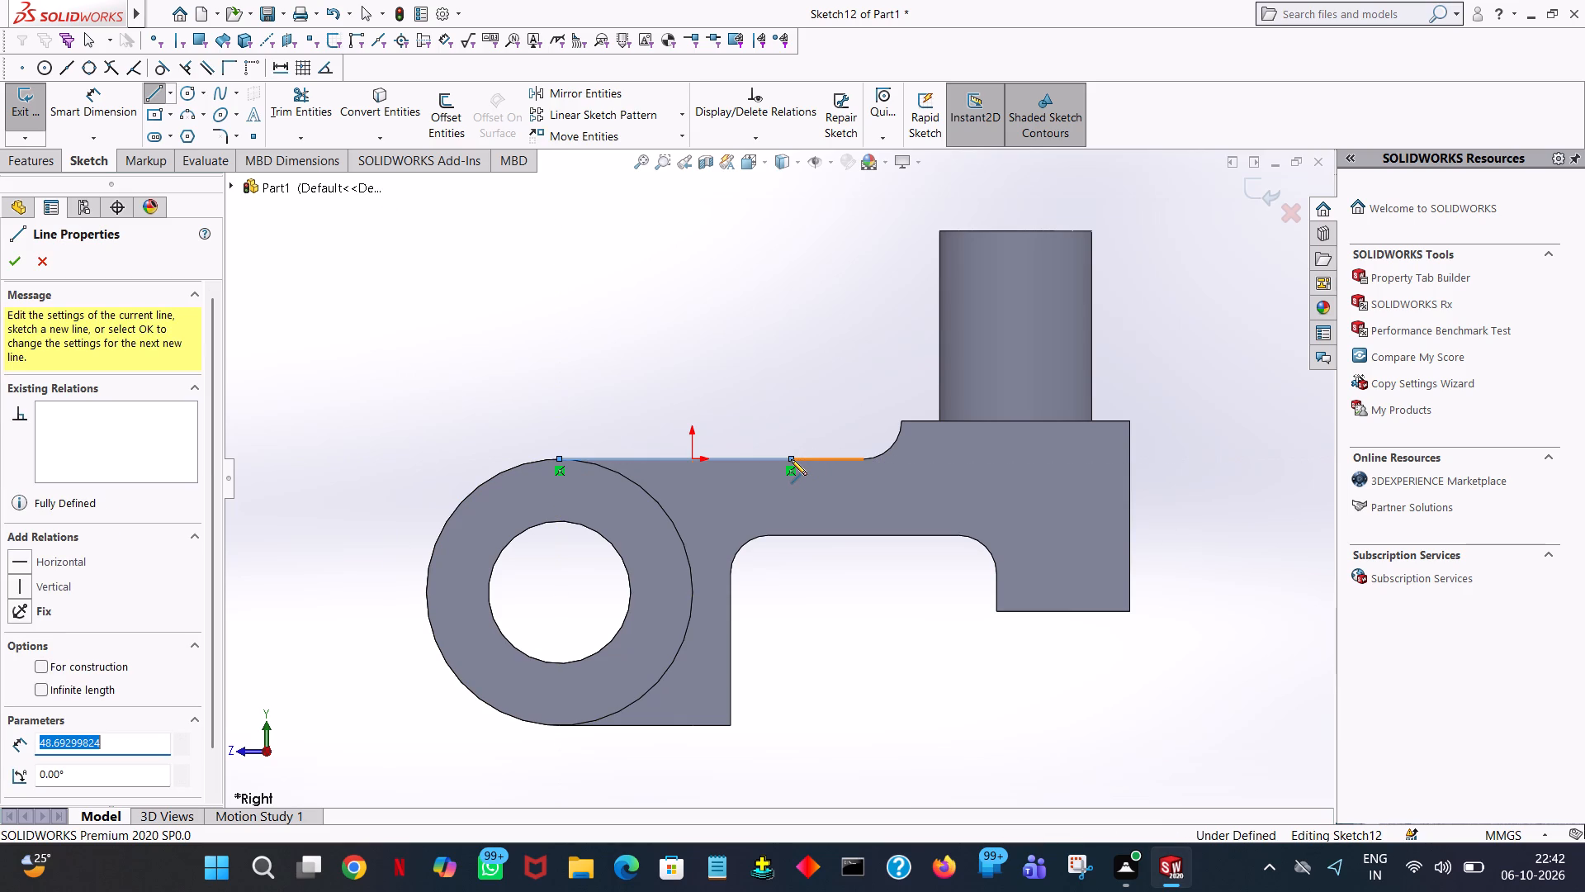
type("2/8")
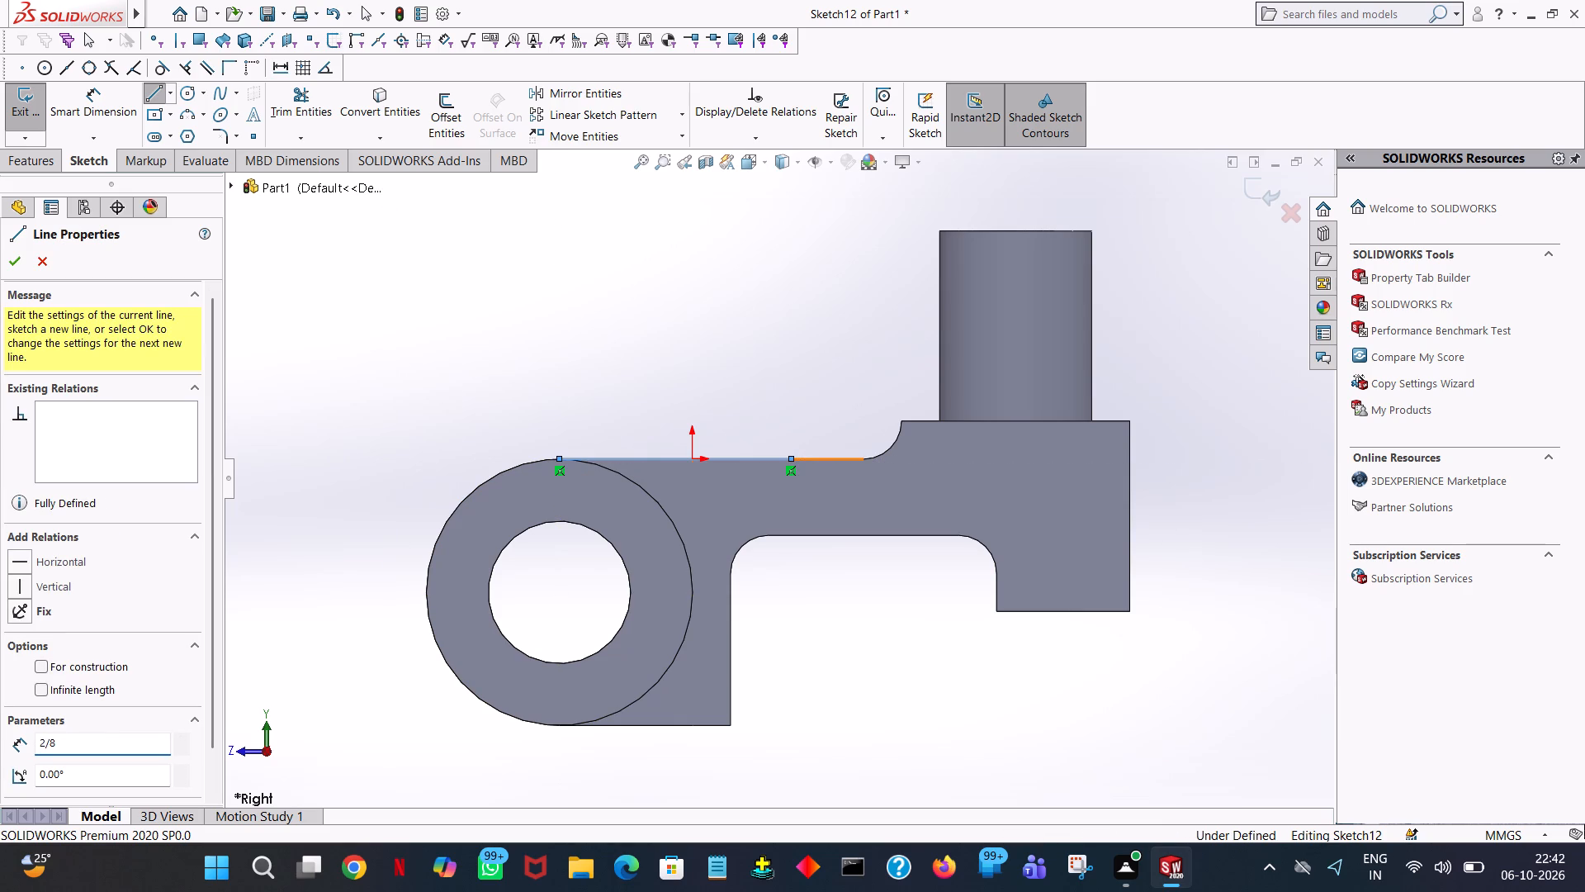
key("BackSpace")
key("BackSpace")
type("8+")
type("20")
key("Return")
Sketch a sloped line about 58 mm long from the horizontal line's end to the vertical boss's near top corner.
left_click(944, 231)
right_click(944, 231)
left_click(970, 241)
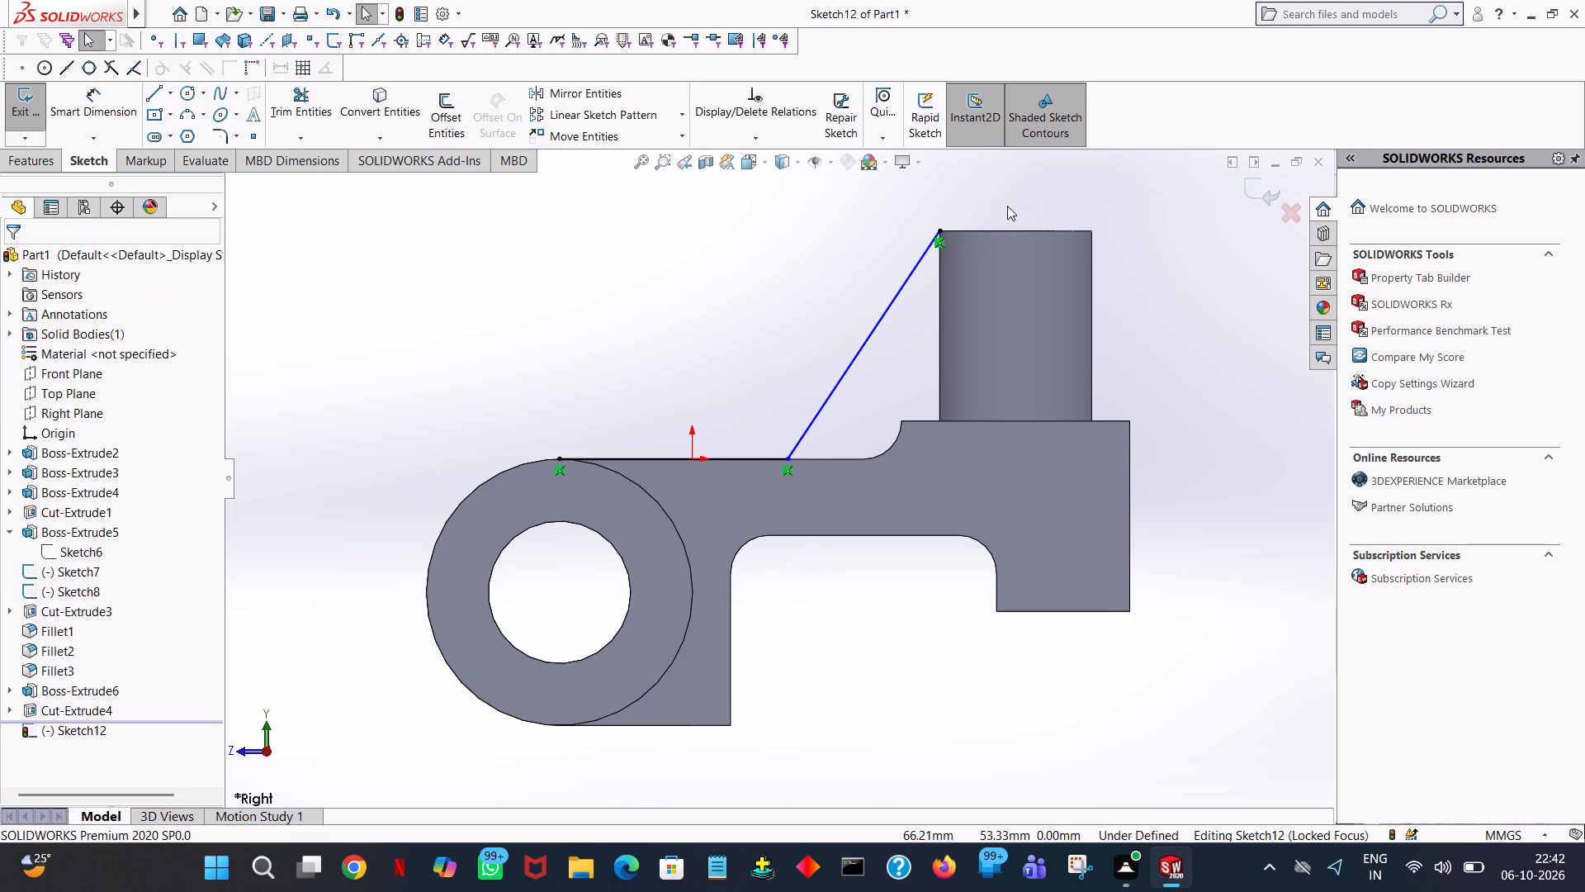
Trim away the horizontal line, keeping the sloped one.
left_click(297, 114)
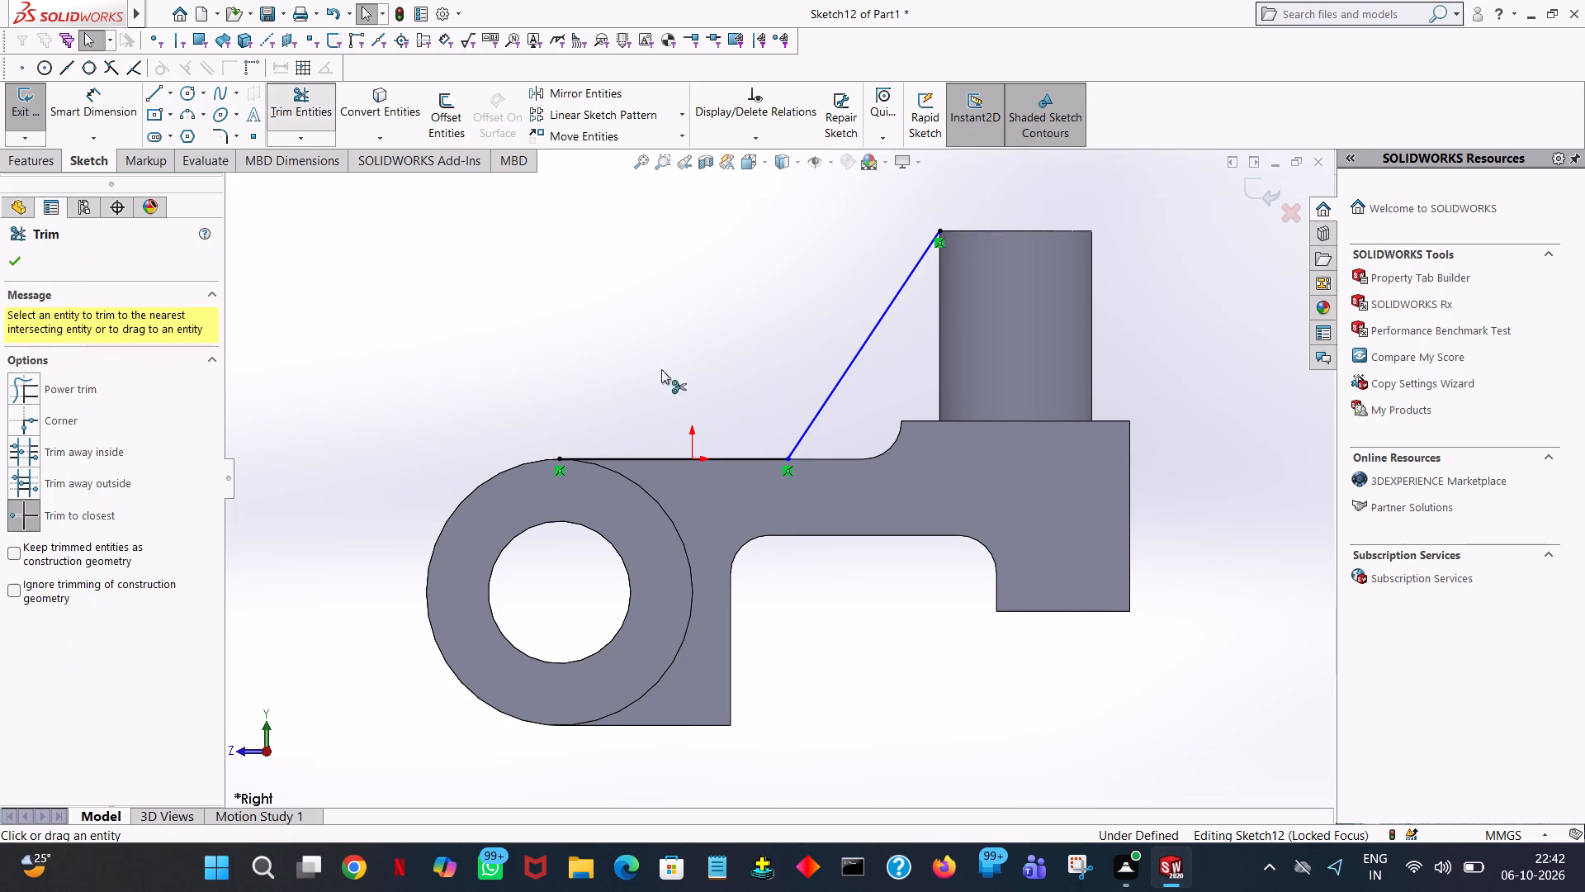
left_click(683, 457)
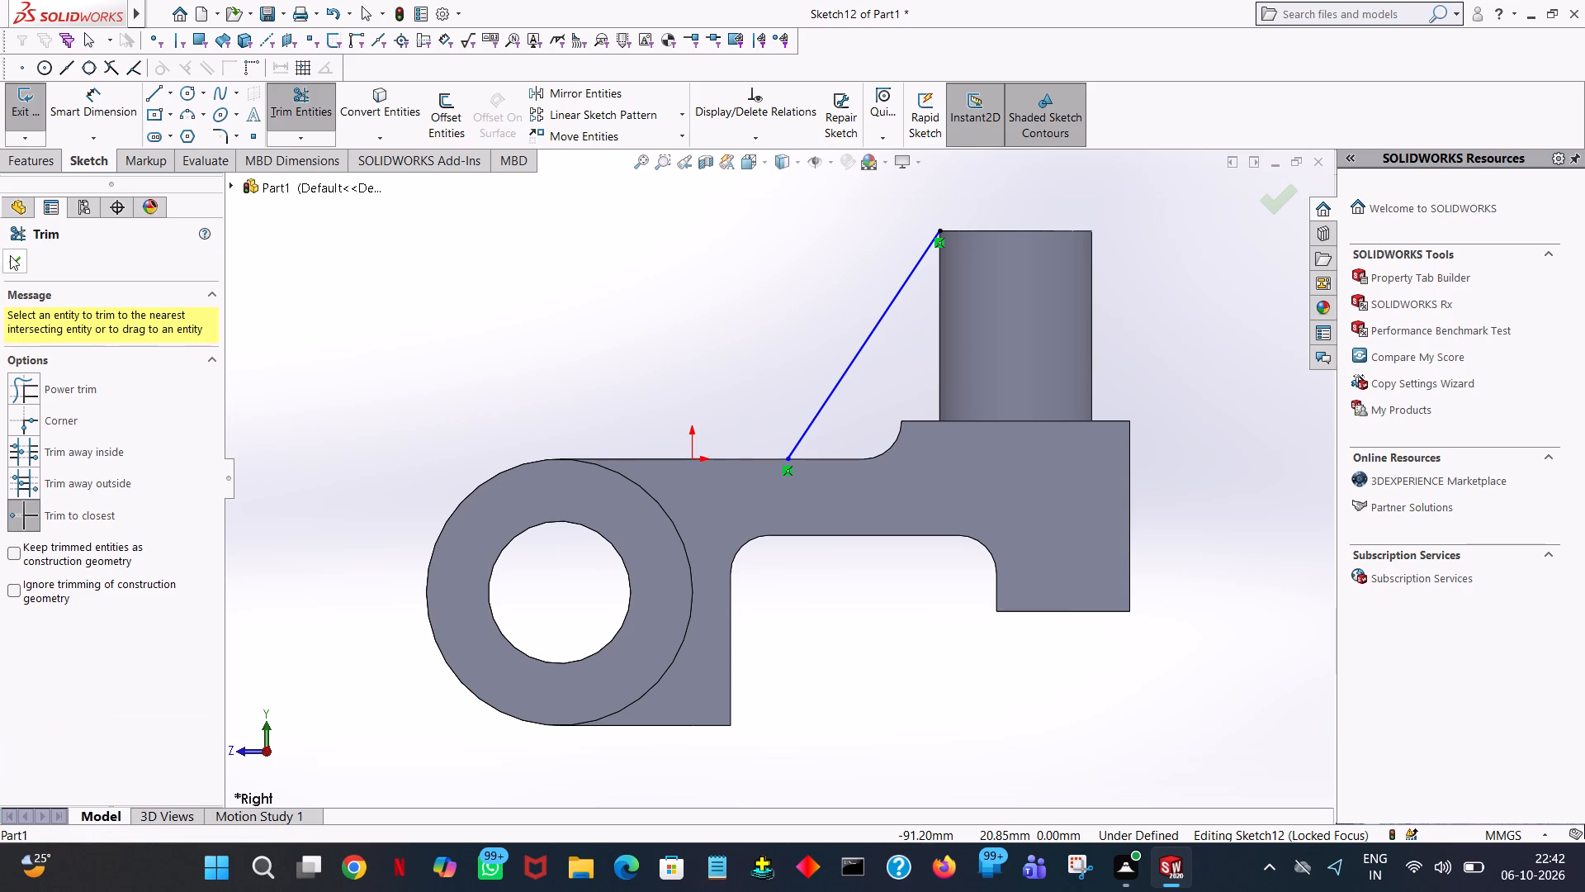
left_click(12, 249)
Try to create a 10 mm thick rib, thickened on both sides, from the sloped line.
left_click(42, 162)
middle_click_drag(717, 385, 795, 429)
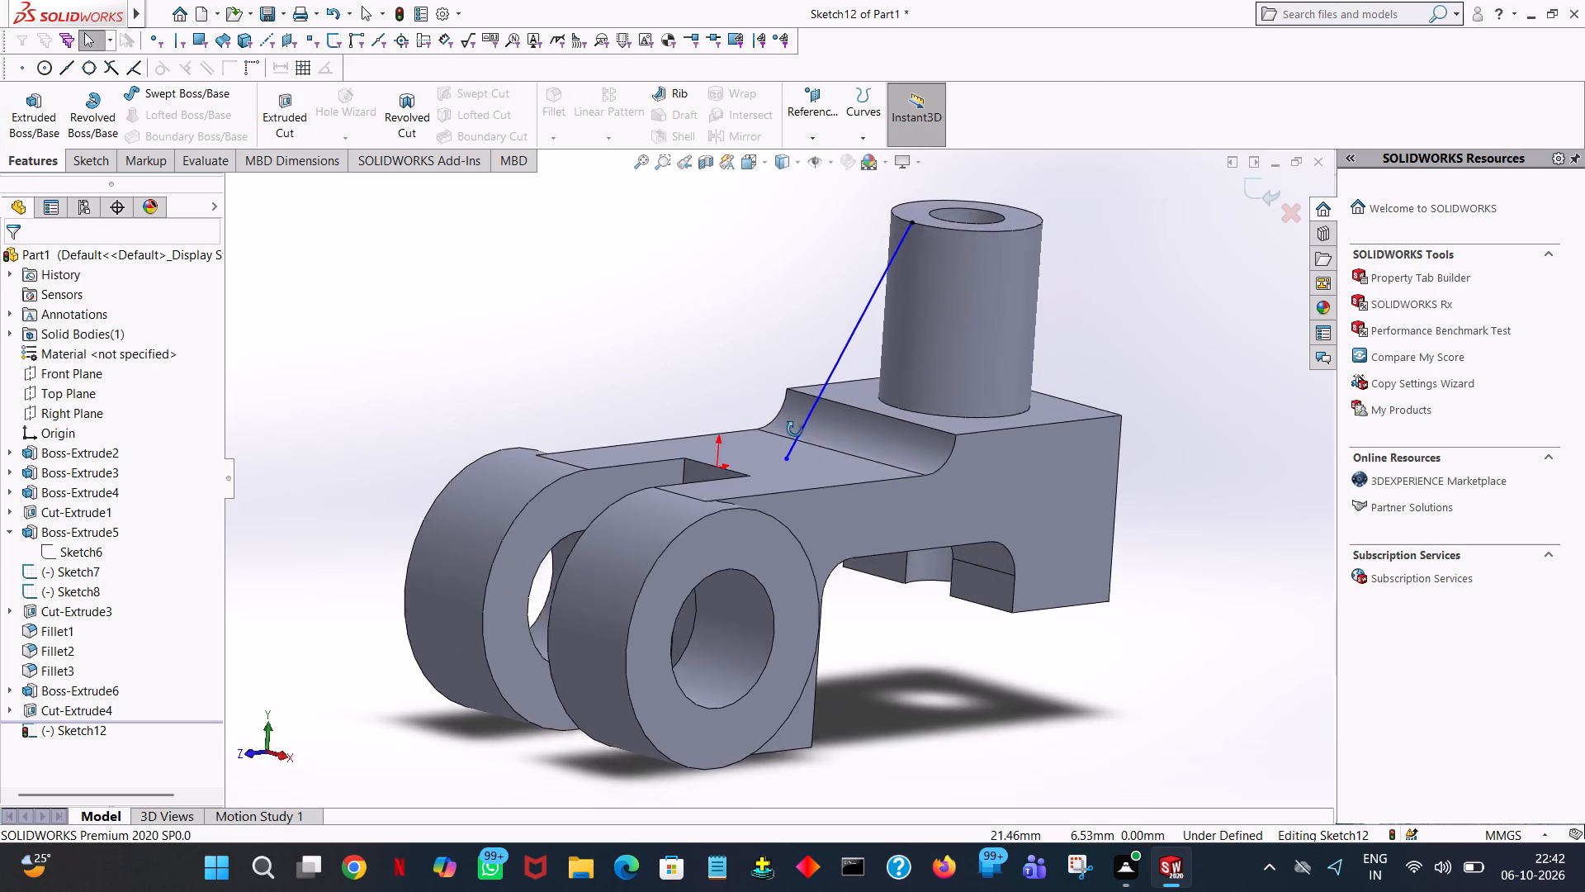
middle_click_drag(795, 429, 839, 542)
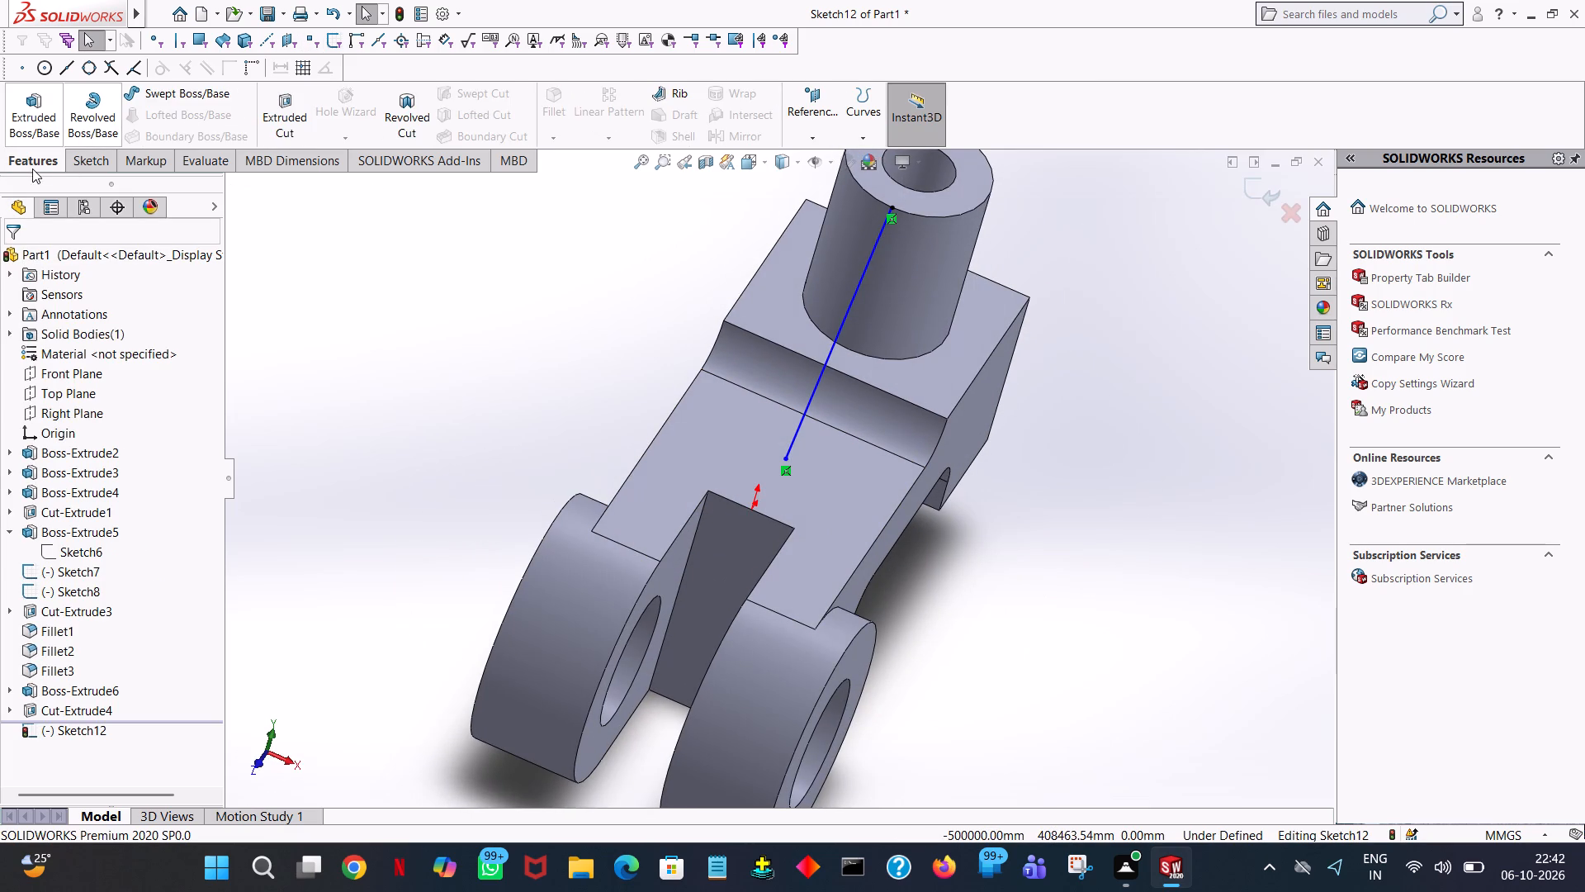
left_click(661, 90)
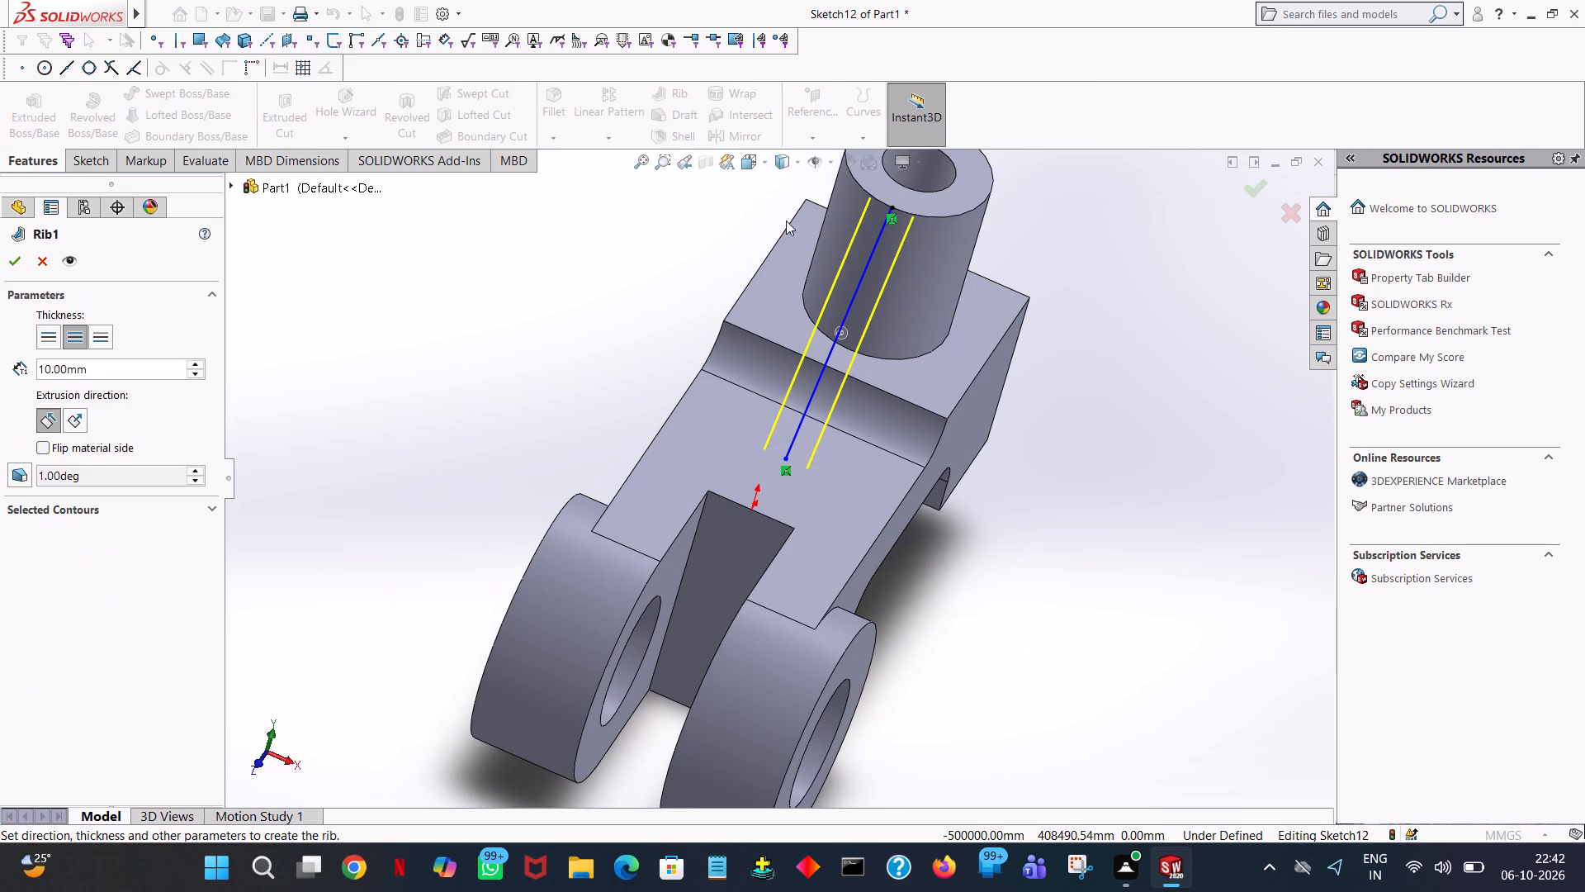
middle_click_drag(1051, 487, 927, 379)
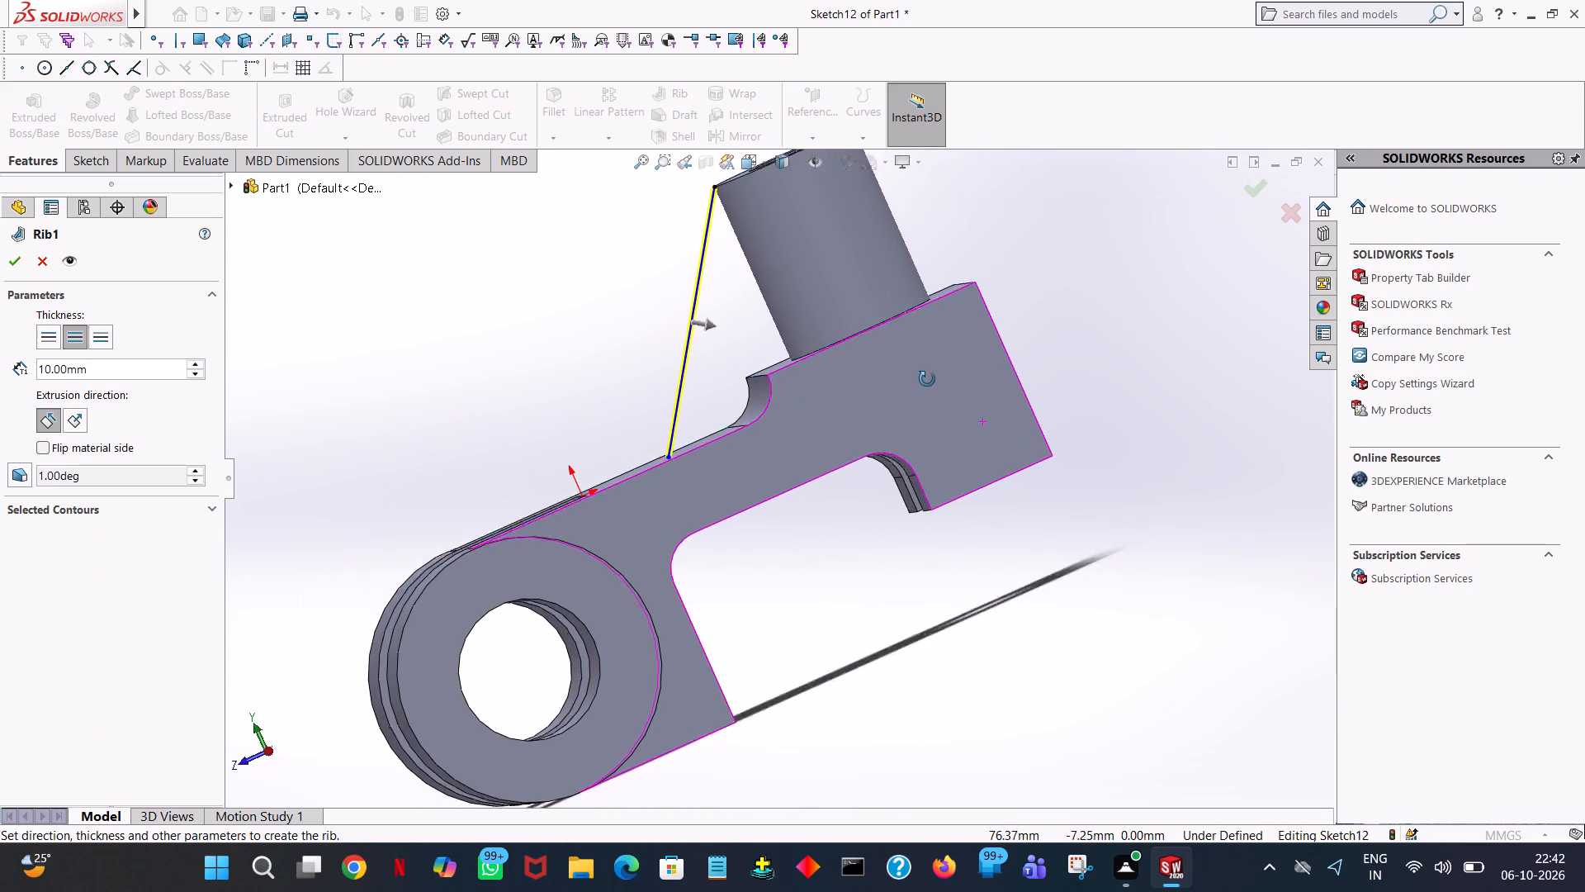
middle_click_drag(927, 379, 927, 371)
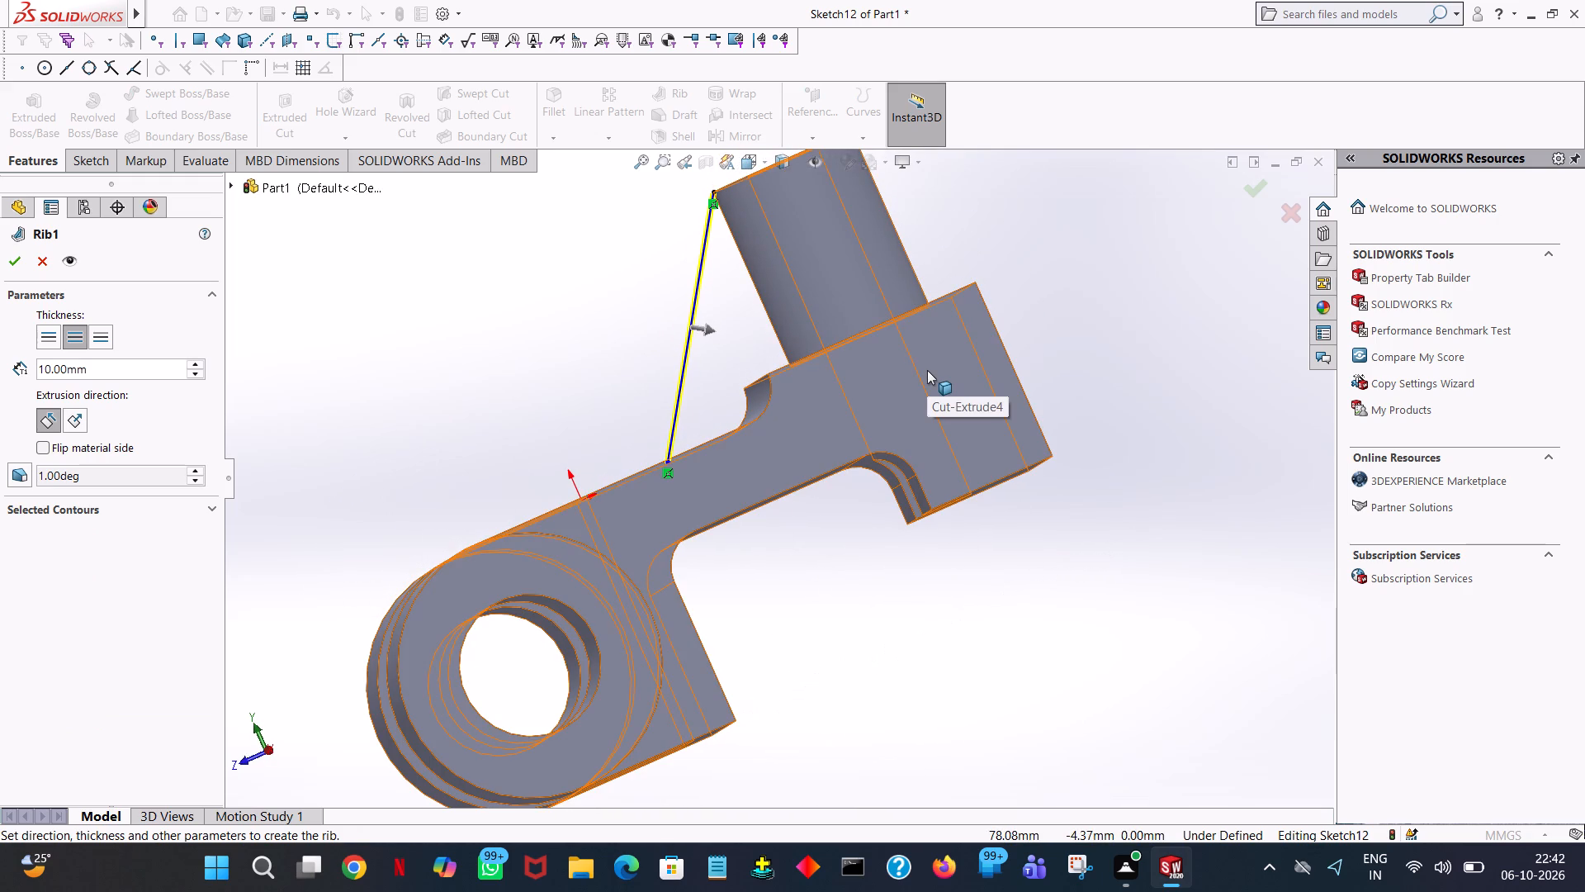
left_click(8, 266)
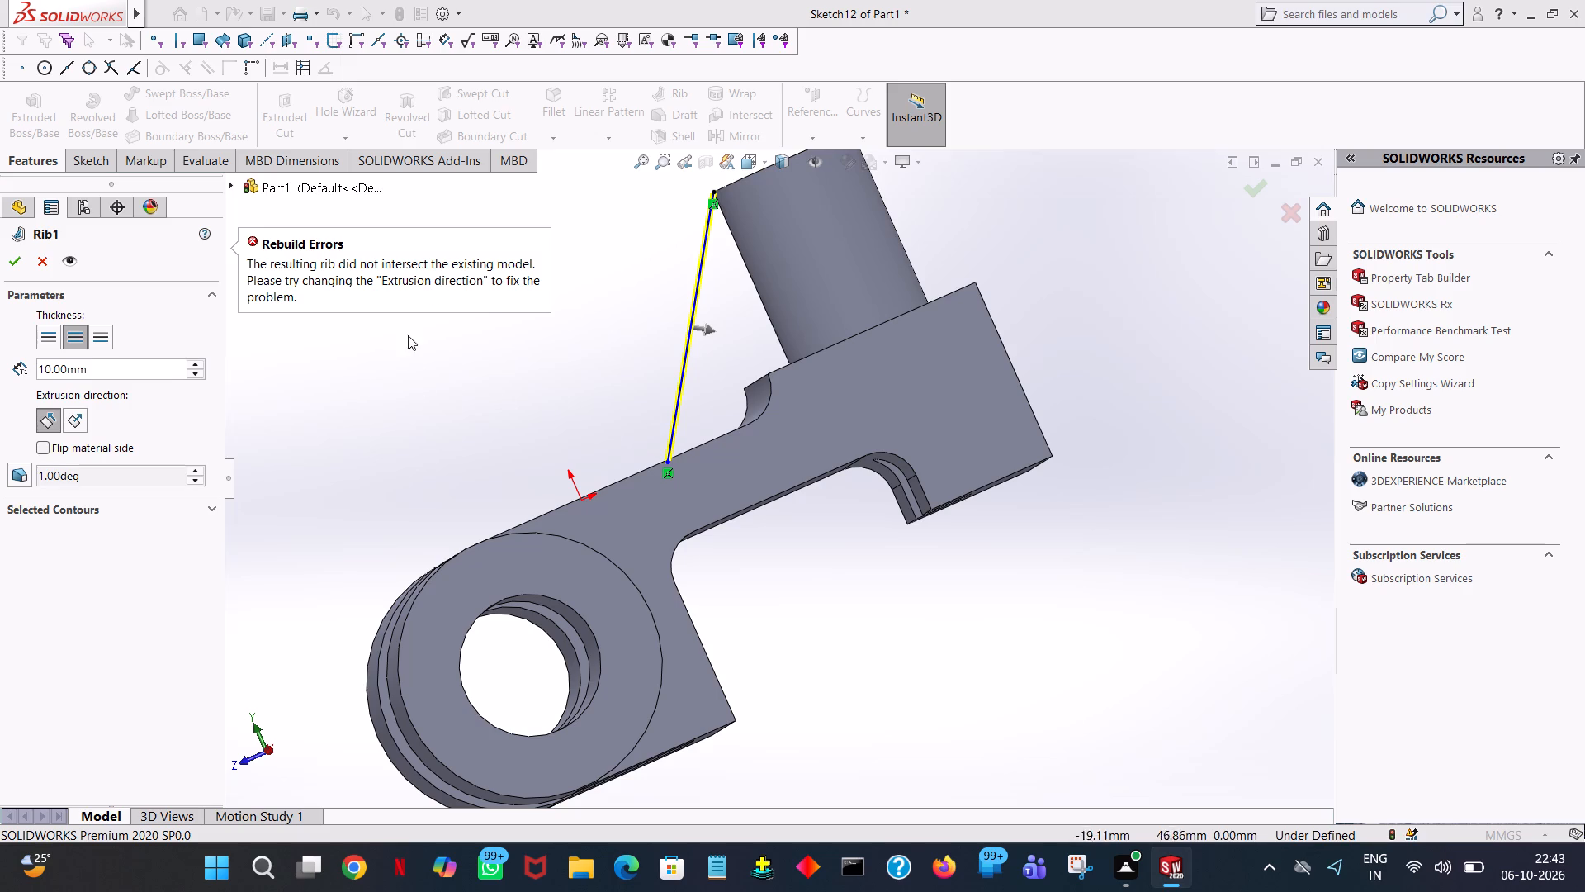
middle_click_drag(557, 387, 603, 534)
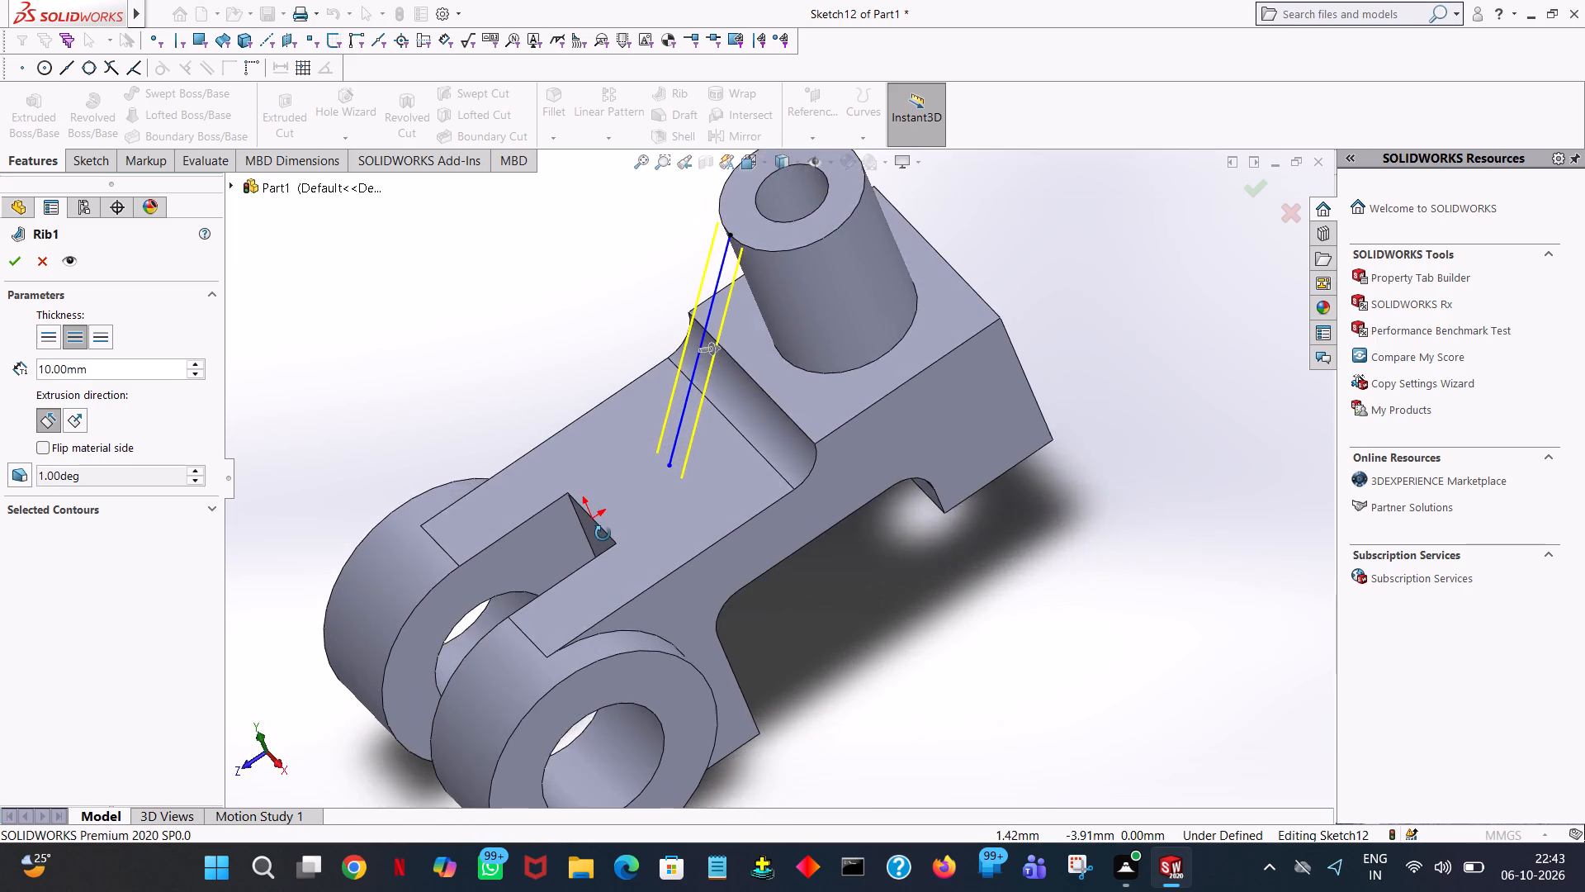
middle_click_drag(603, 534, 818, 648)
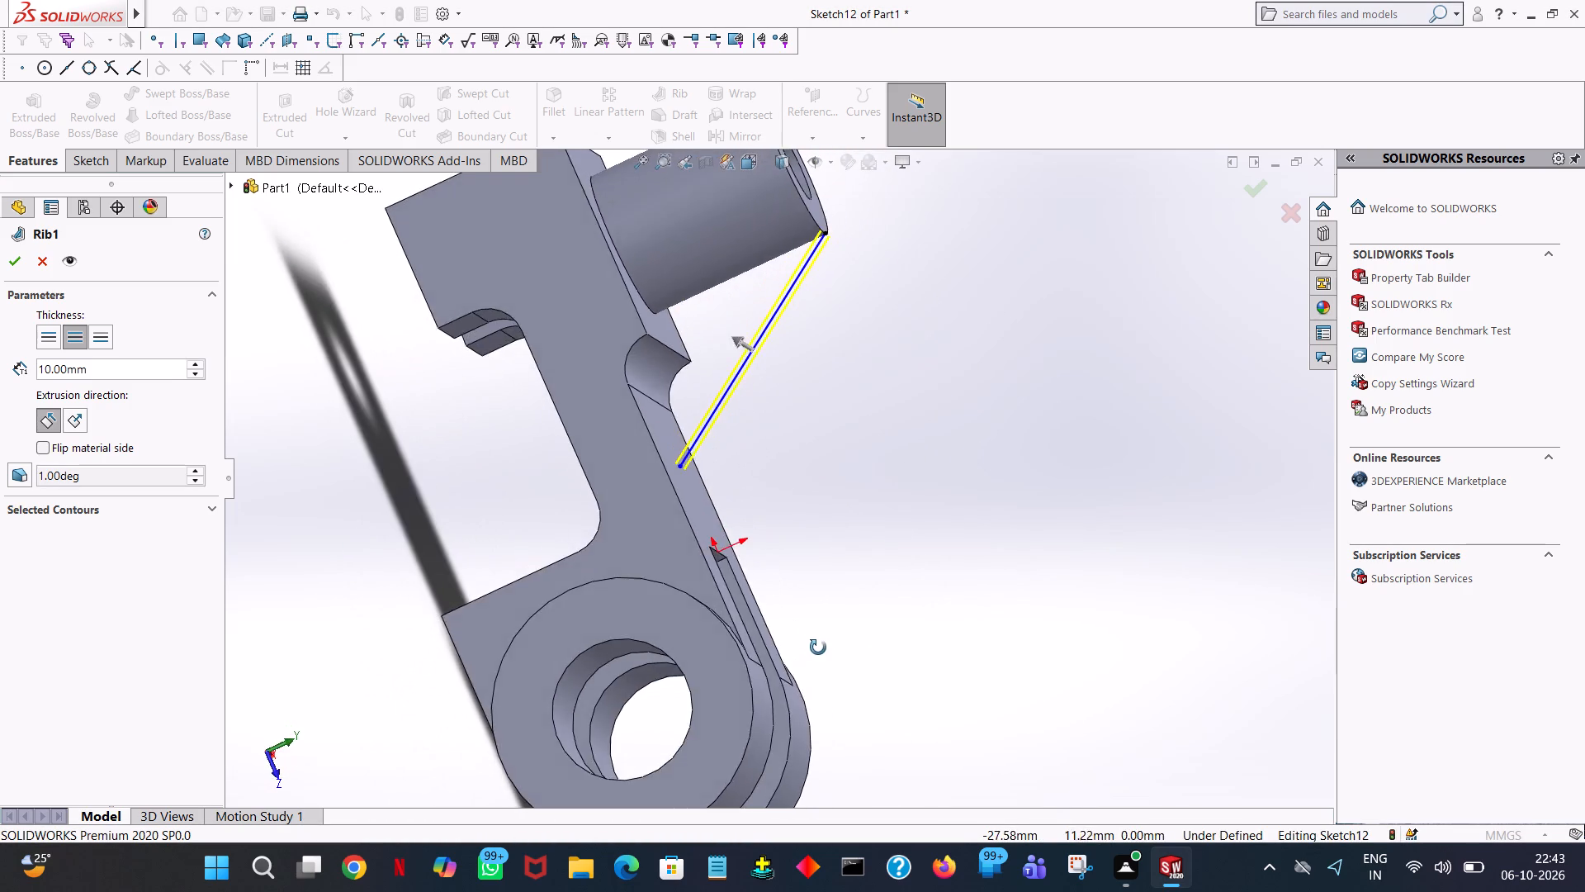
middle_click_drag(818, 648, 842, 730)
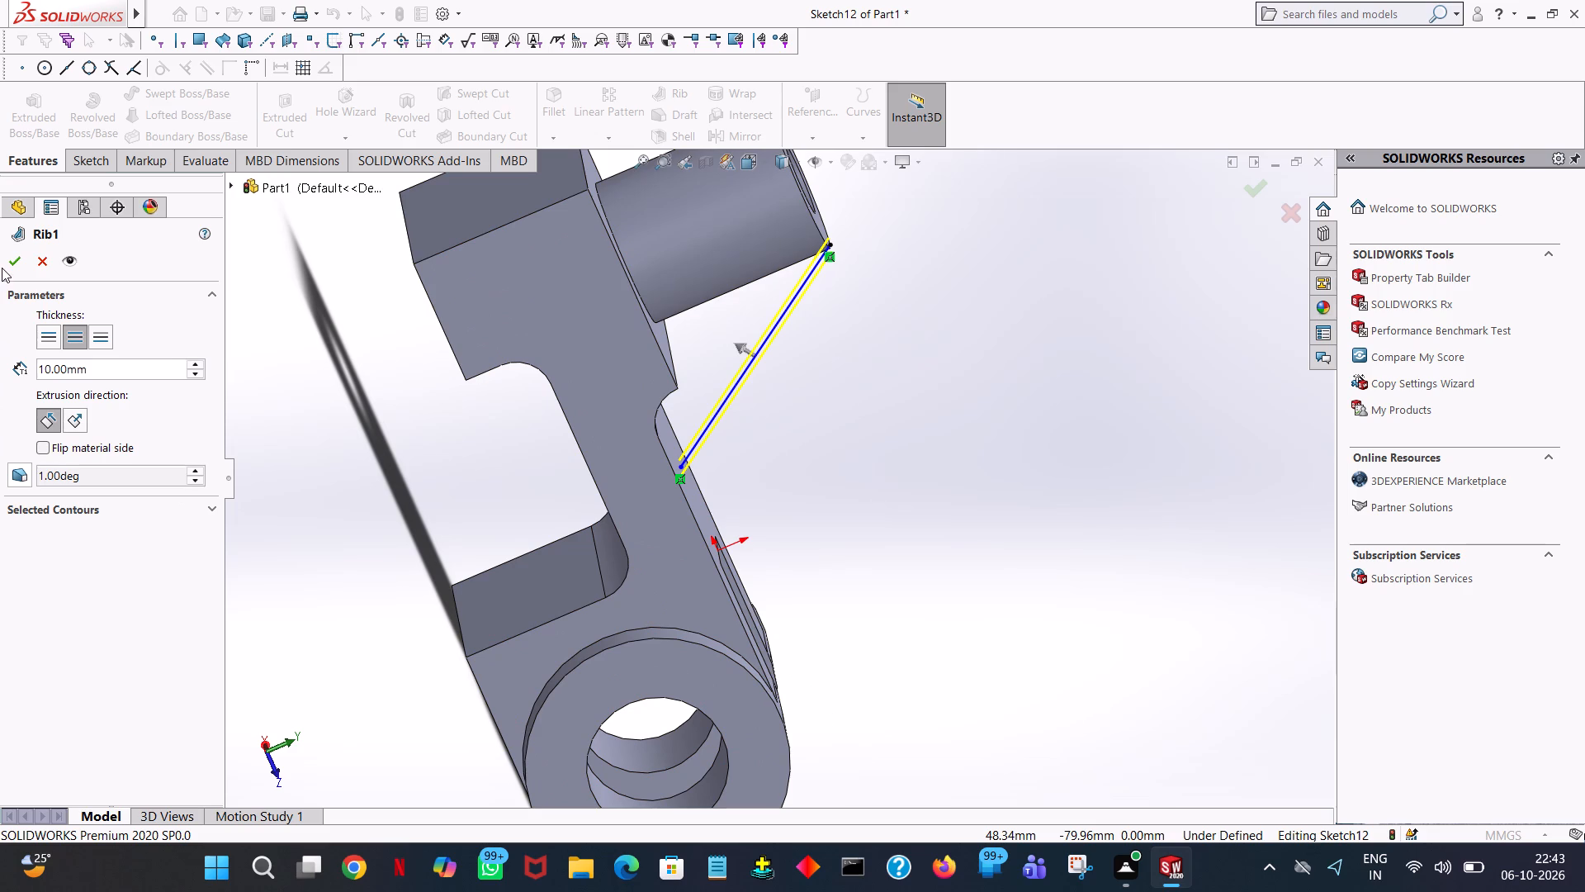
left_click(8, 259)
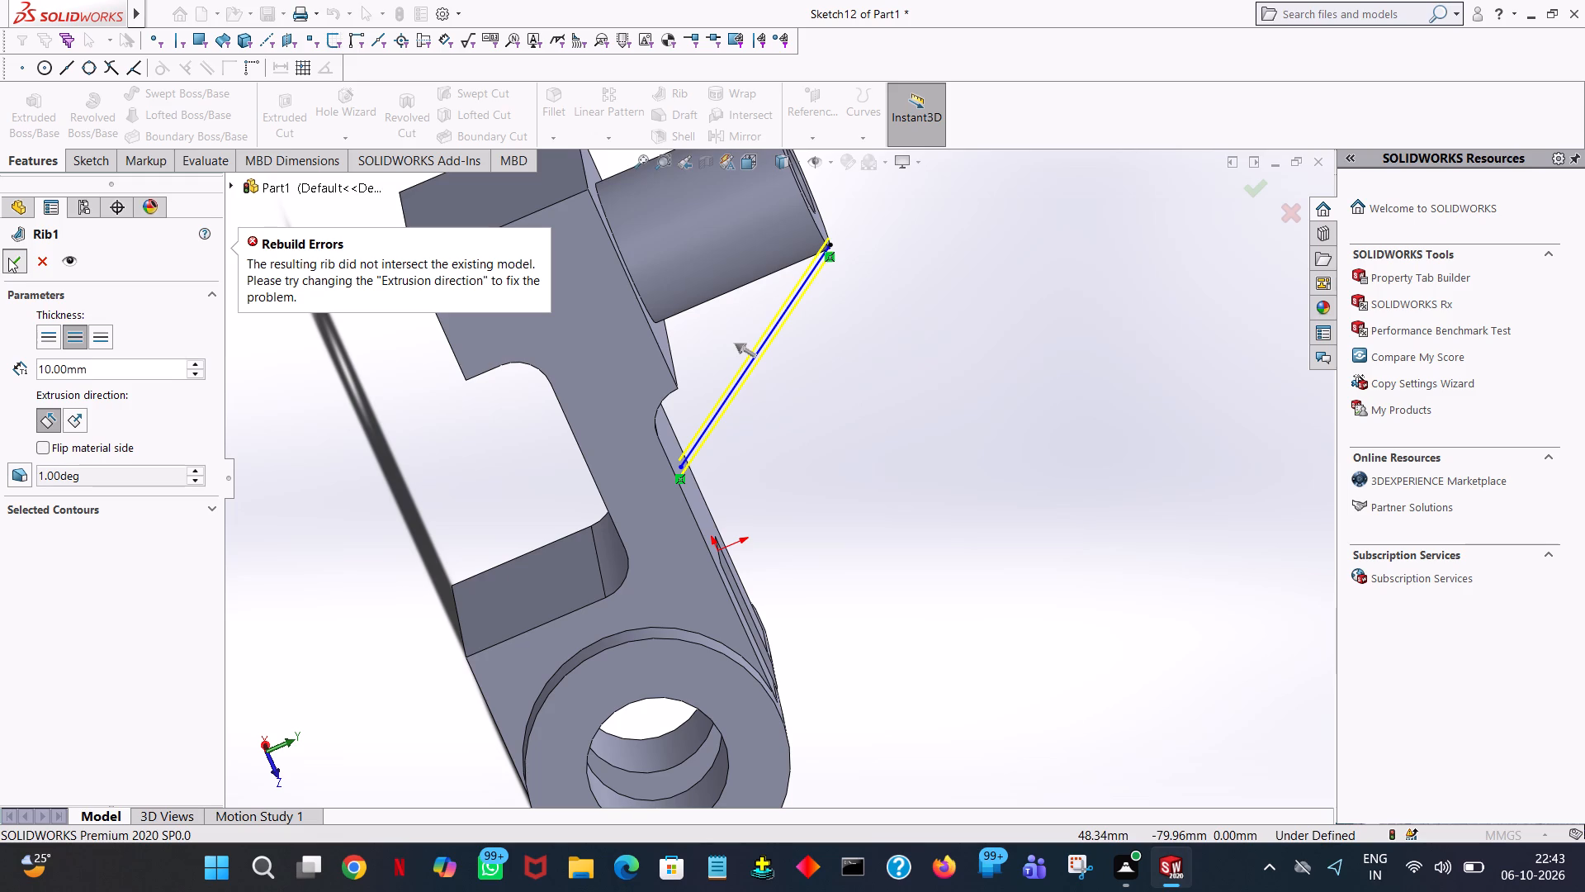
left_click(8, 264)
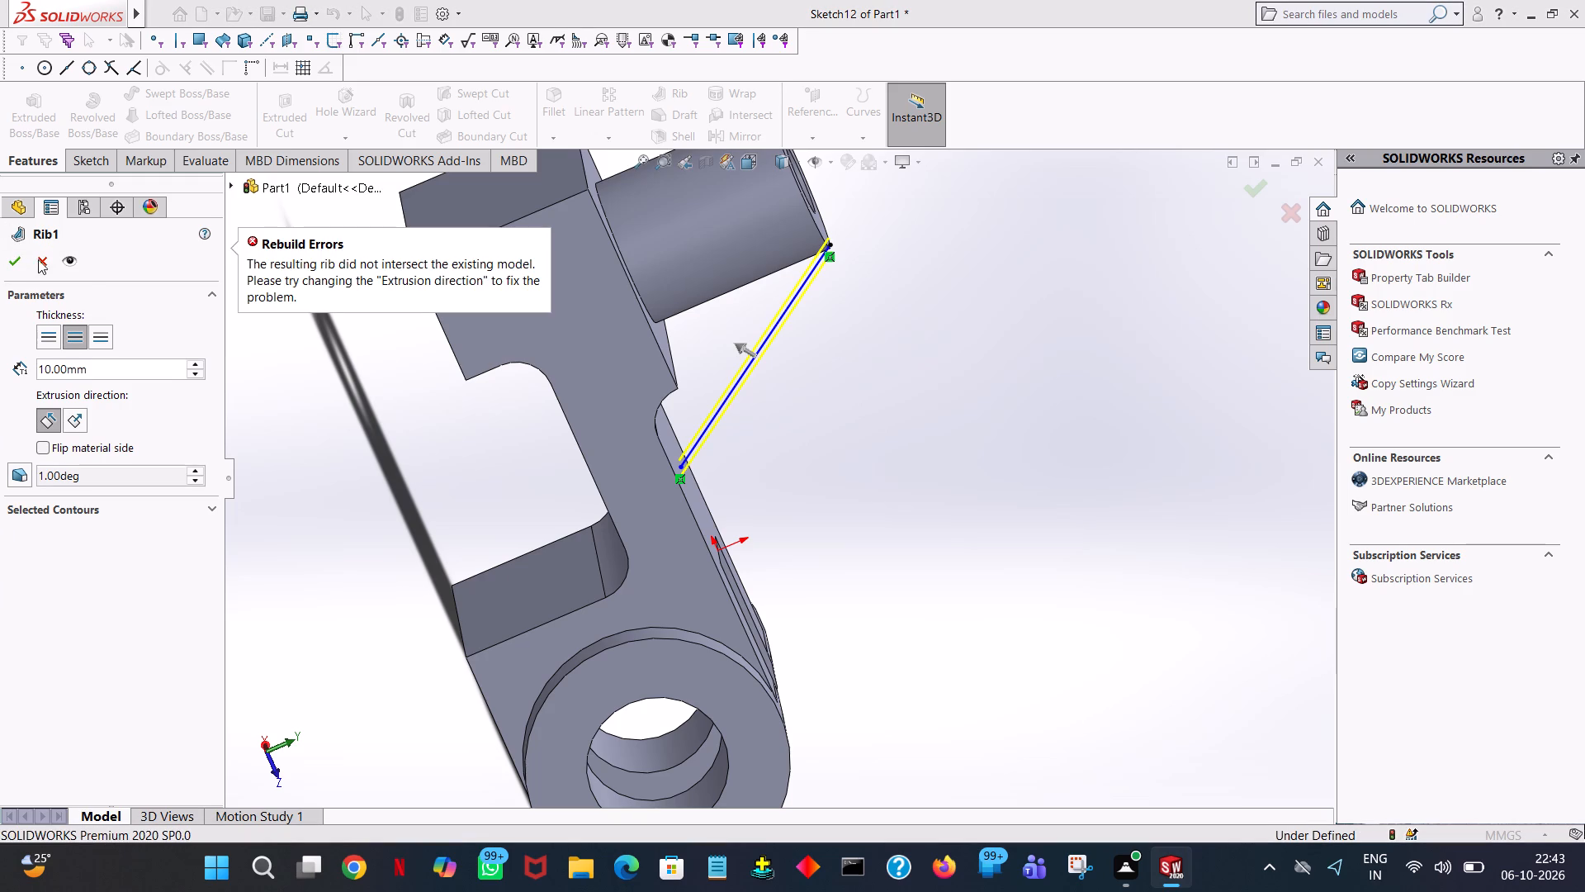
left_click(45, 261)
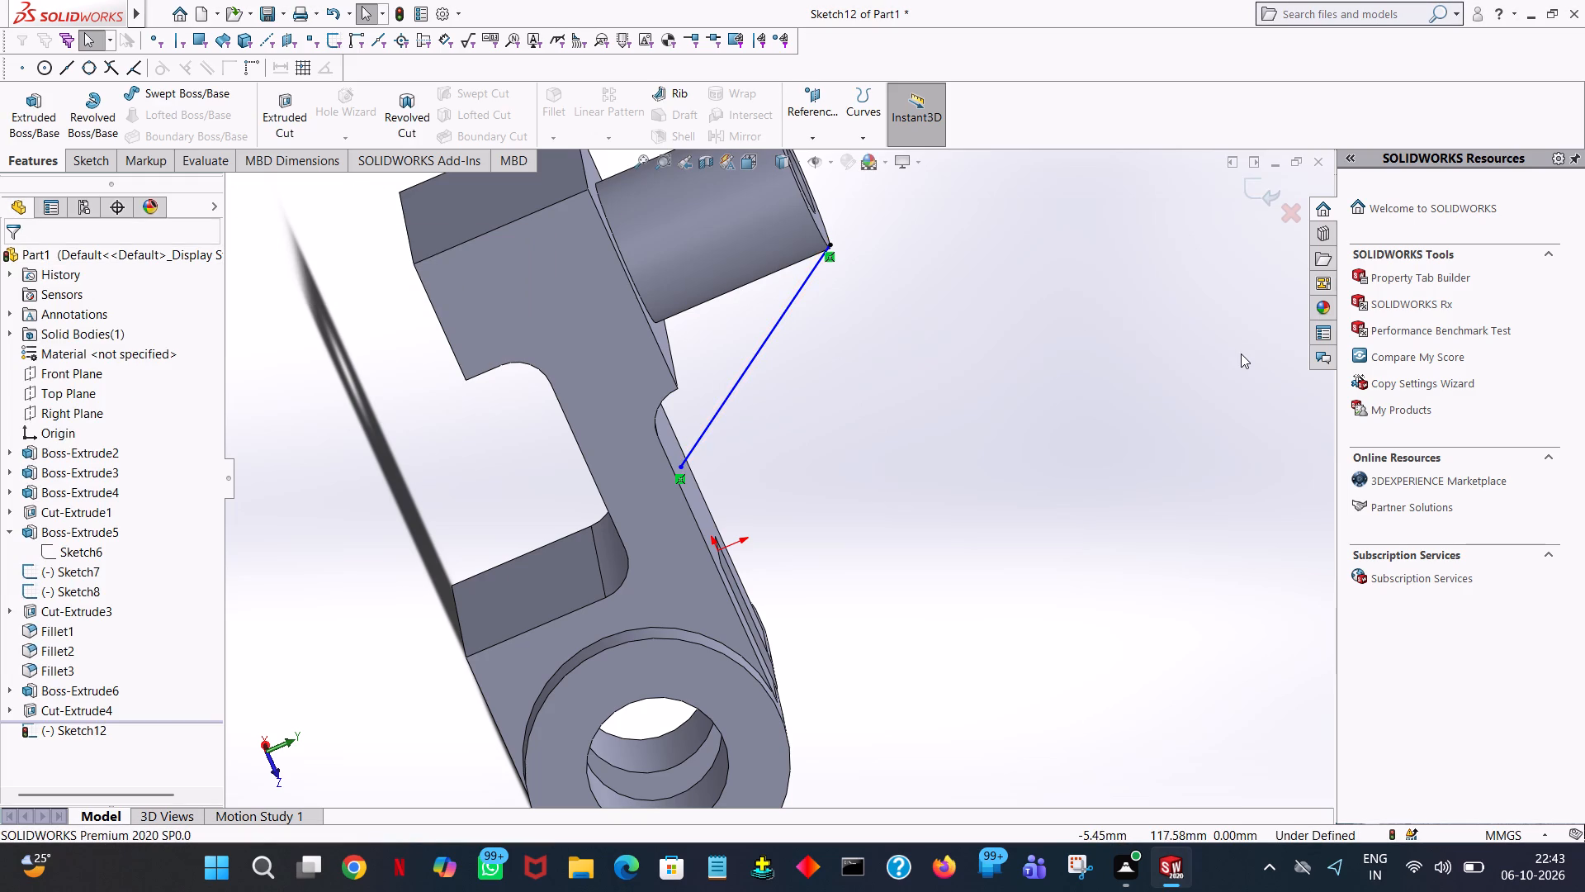
Close the sloped line into a triangle with a vertical line about 48 mm long and a horizontal line 32 mm long.
key("space")
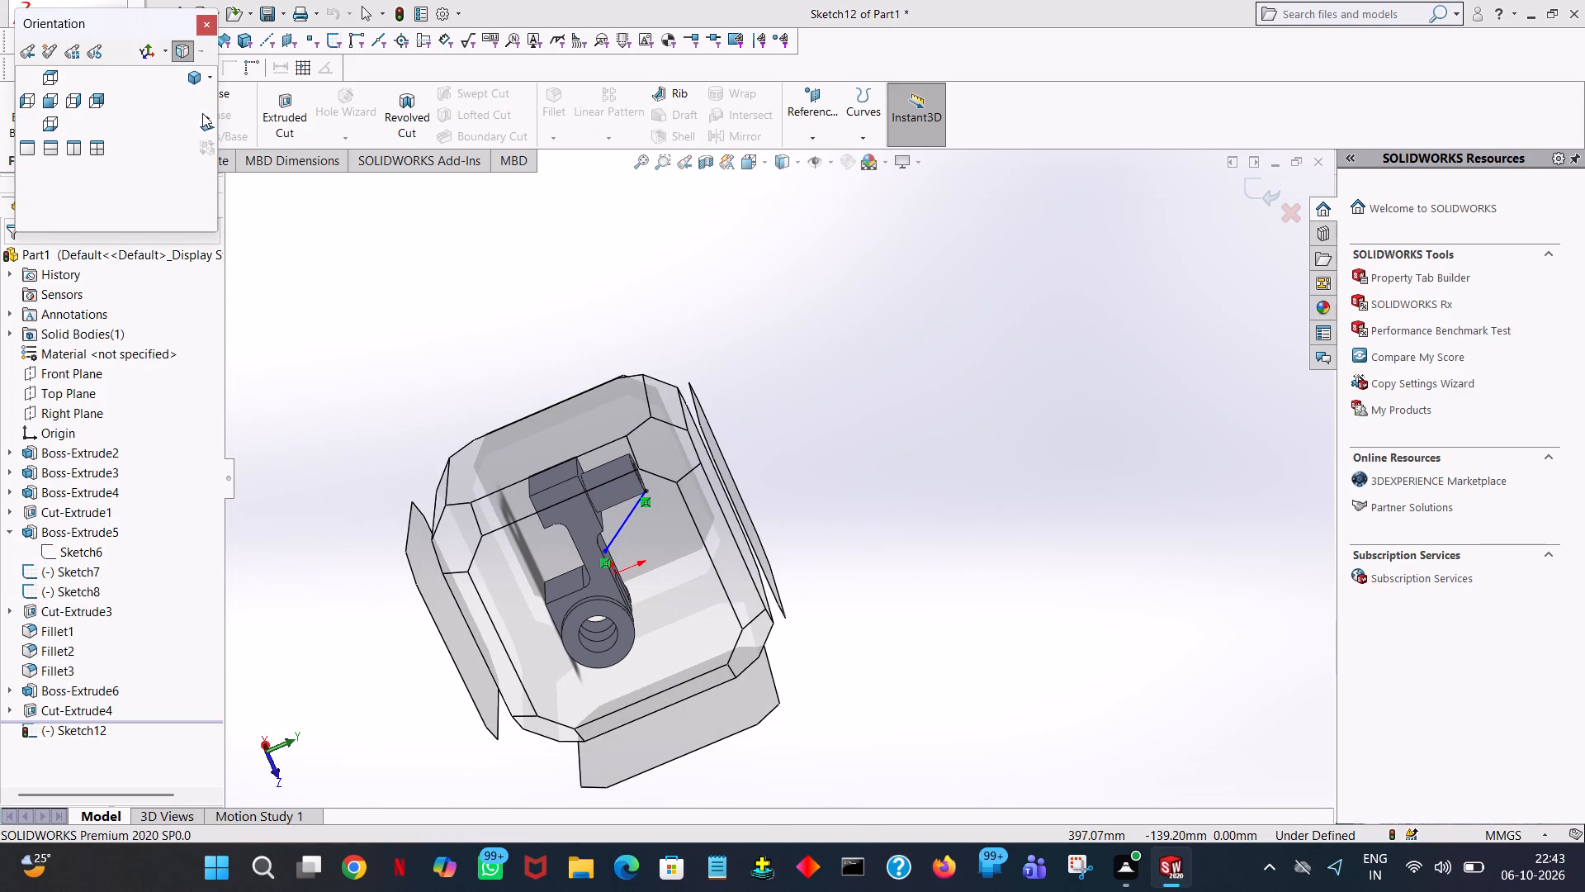
left_click(202, 113)
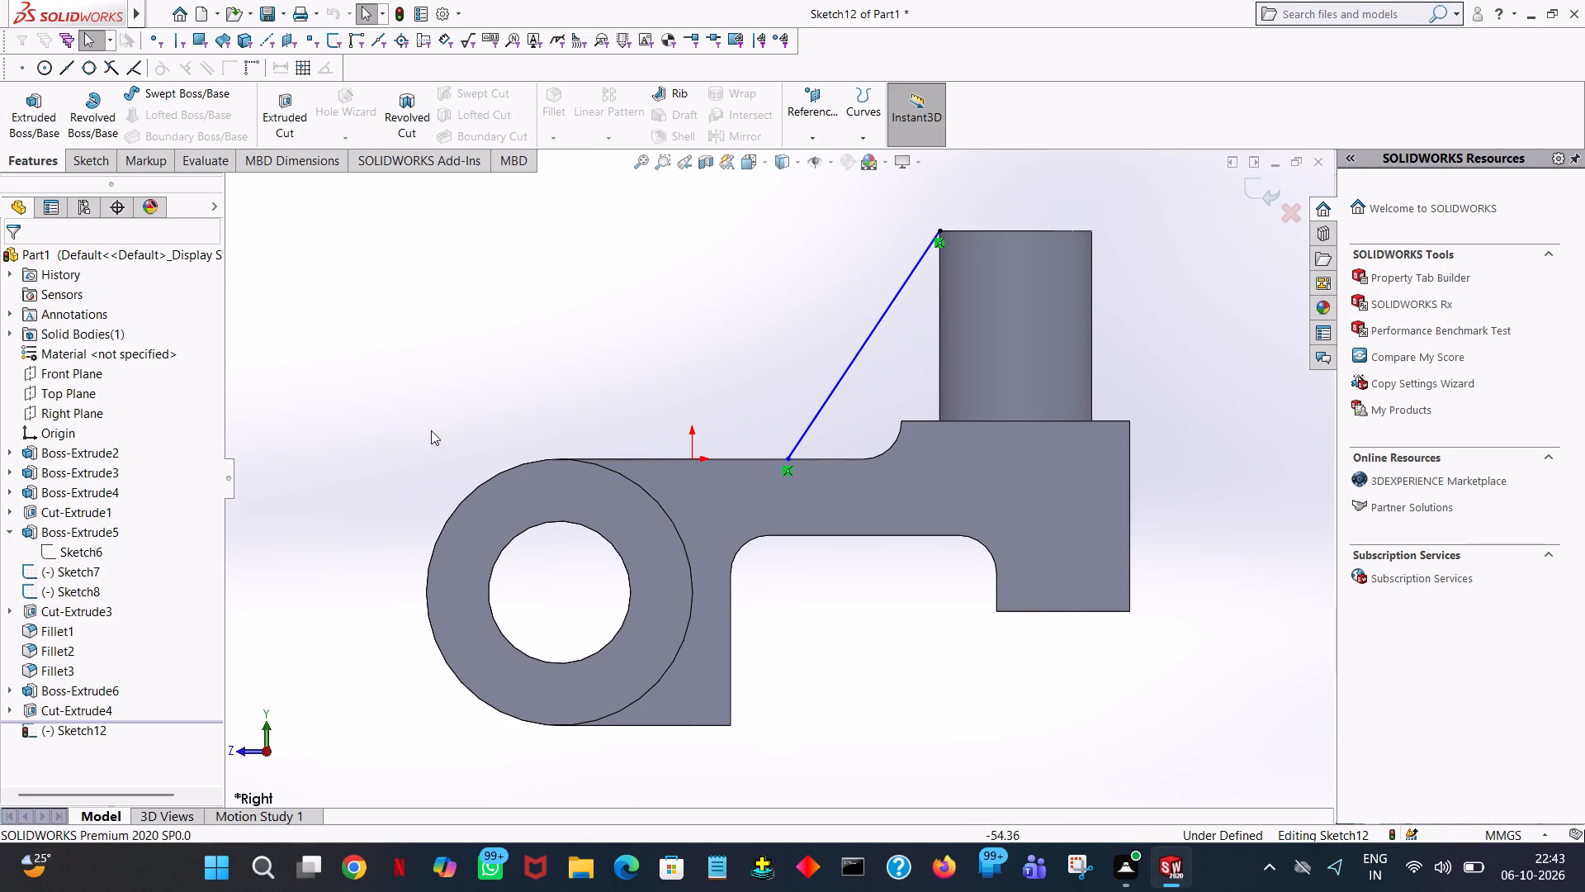
left_click(84, 154)
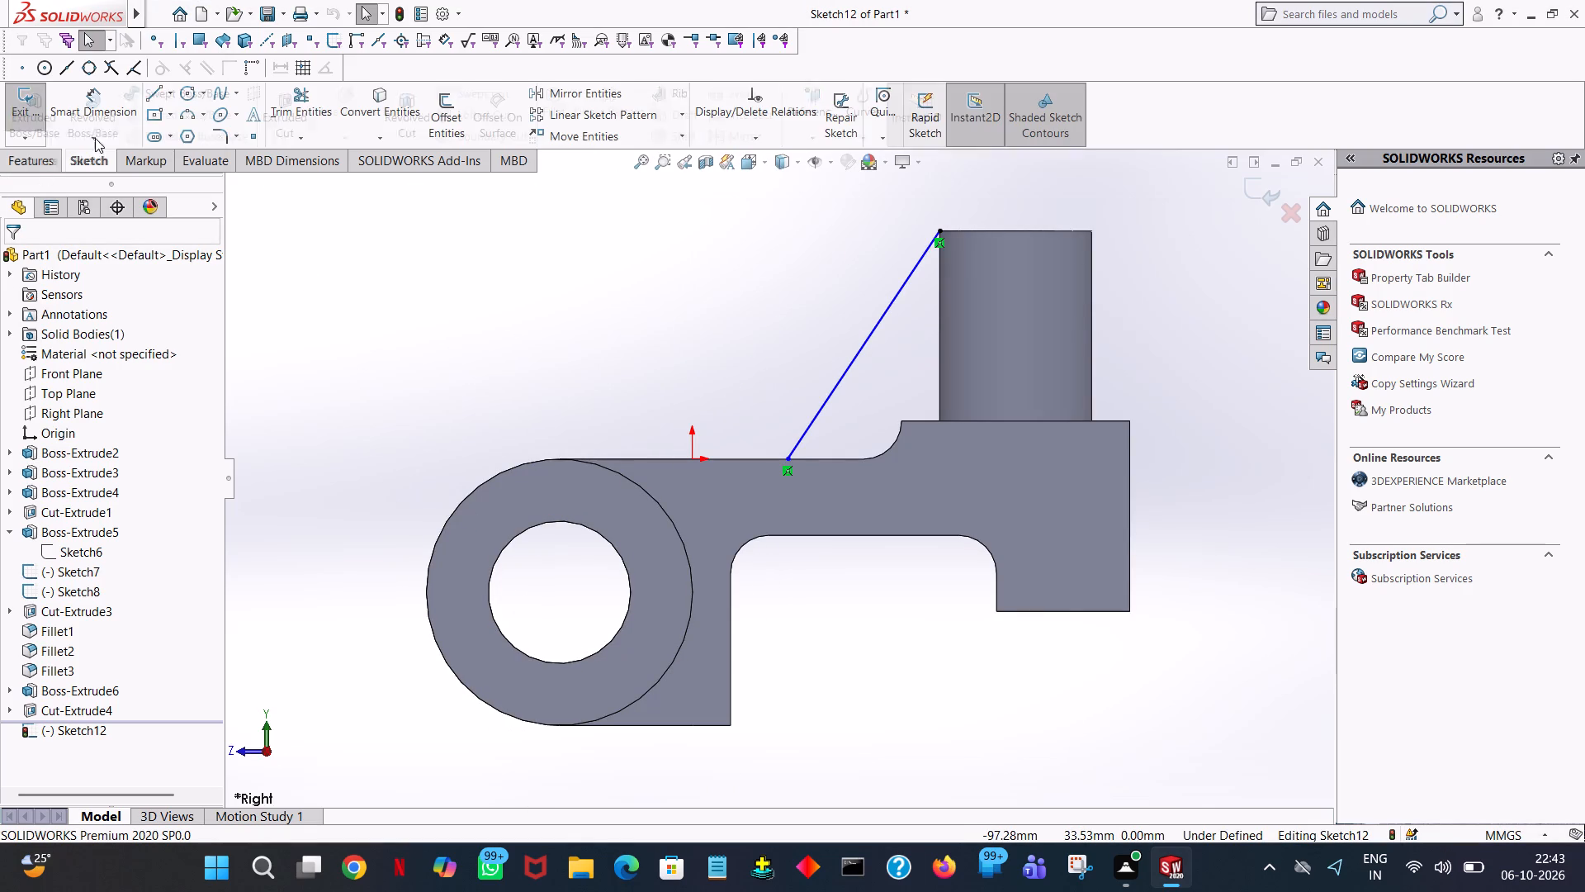
left_click(152, 91)
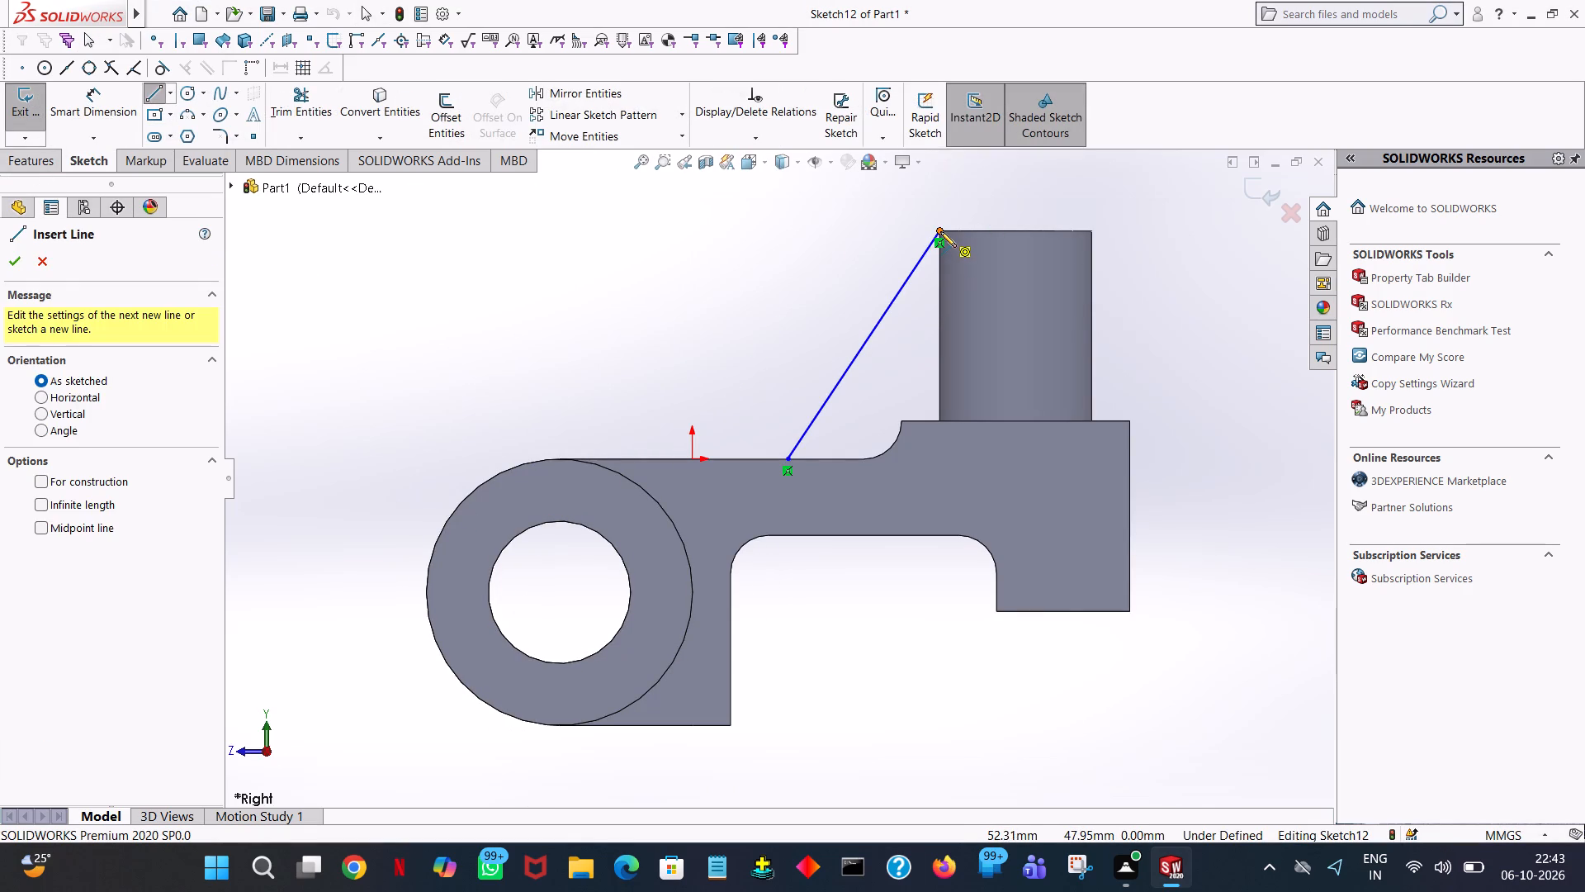
left_click(940, 231)
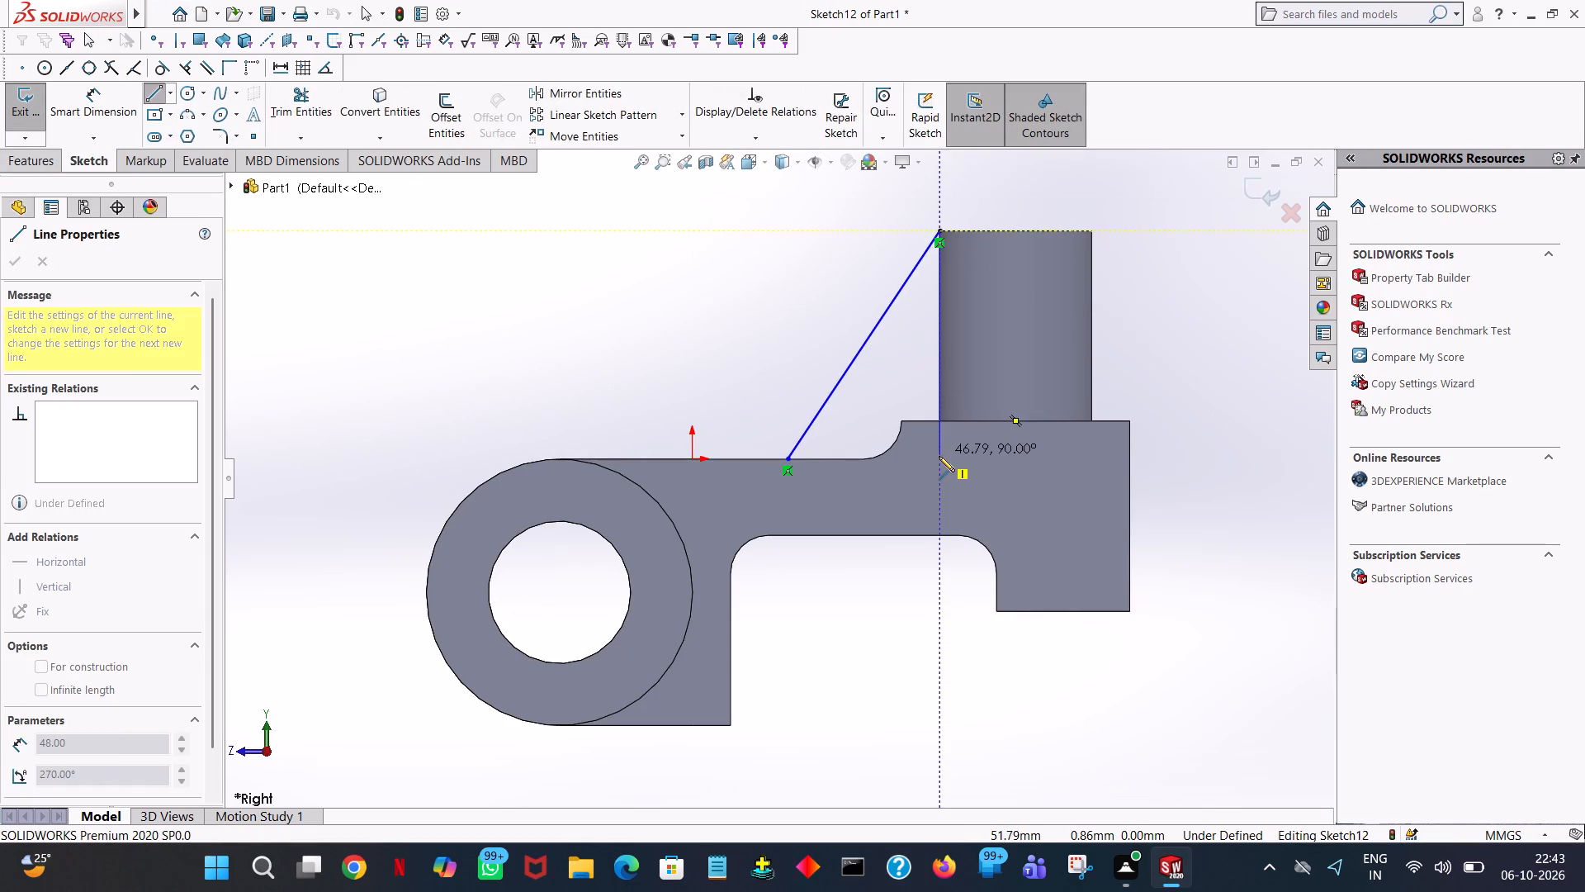
left_click(939, 461)
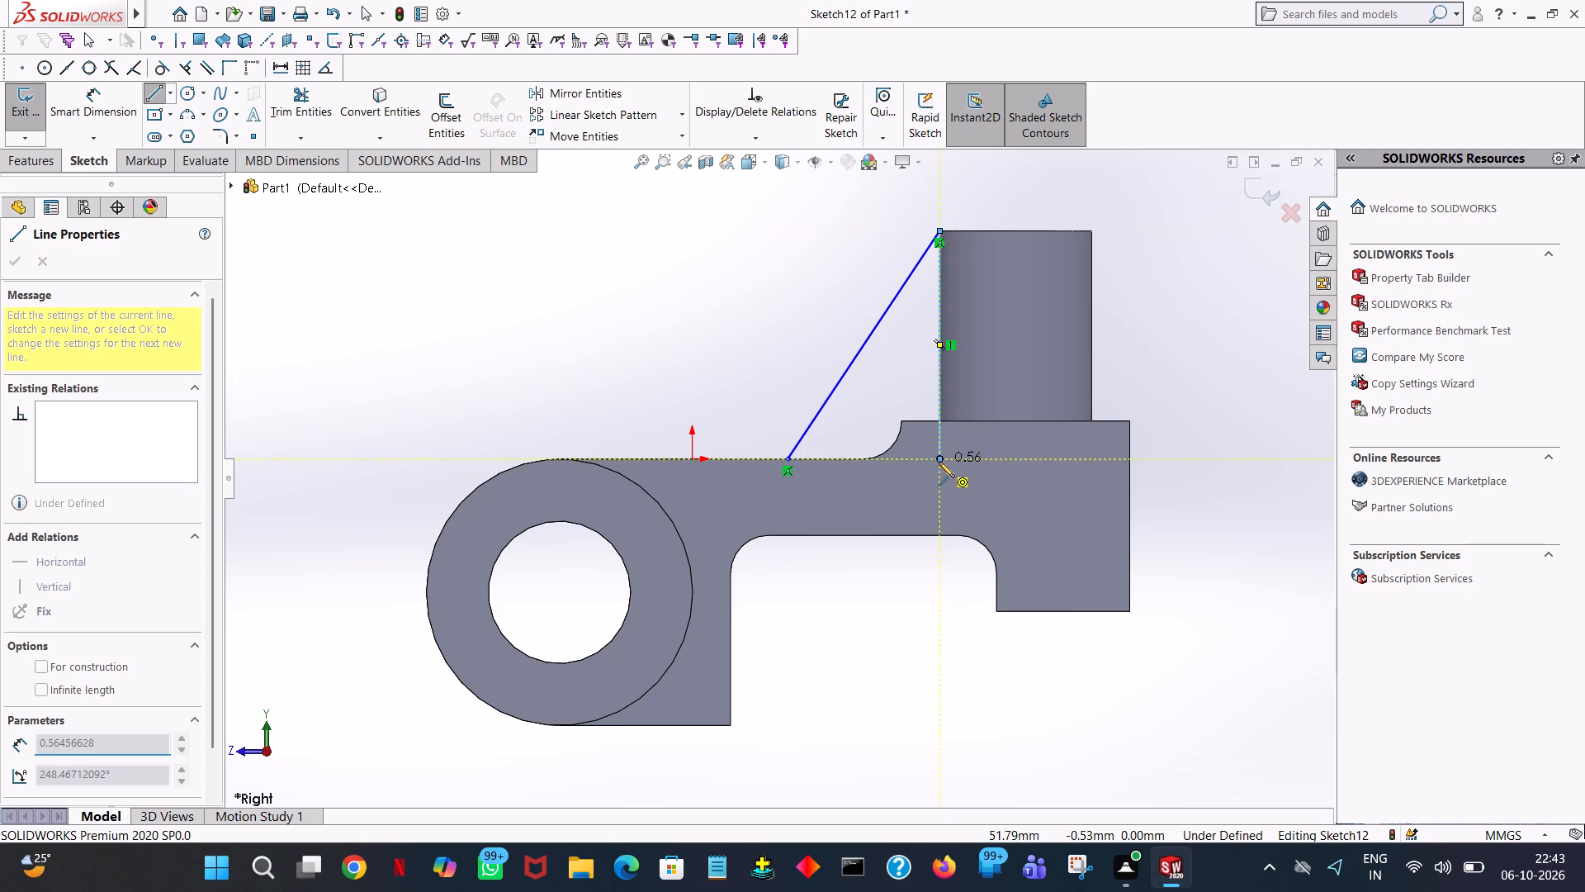
left_click(787, 458)
right_click(787, 458)
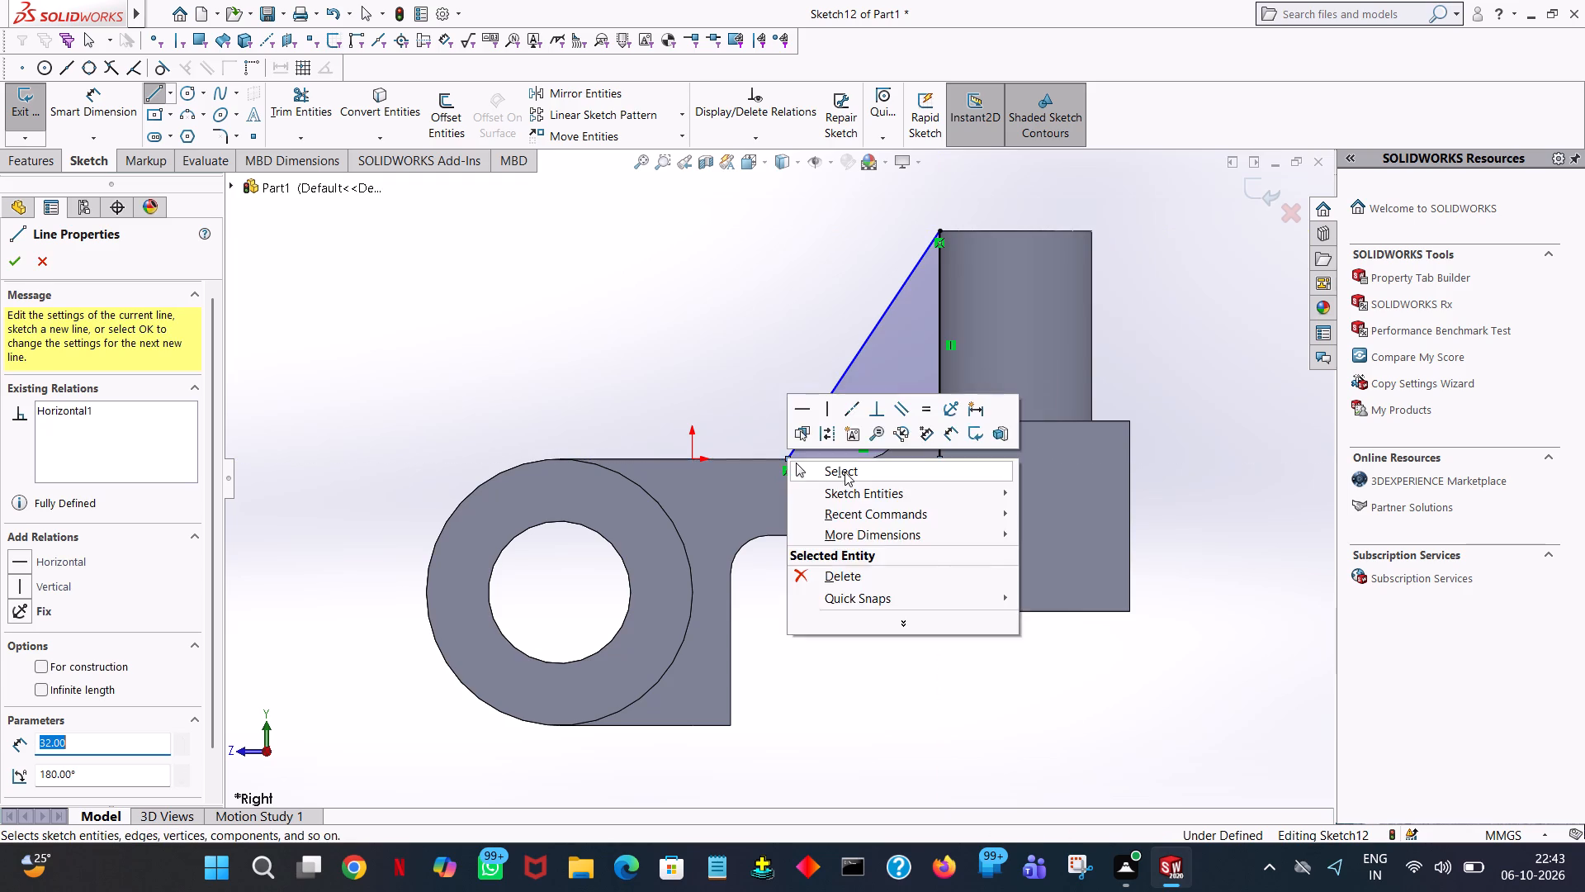
left_click(845, 472)
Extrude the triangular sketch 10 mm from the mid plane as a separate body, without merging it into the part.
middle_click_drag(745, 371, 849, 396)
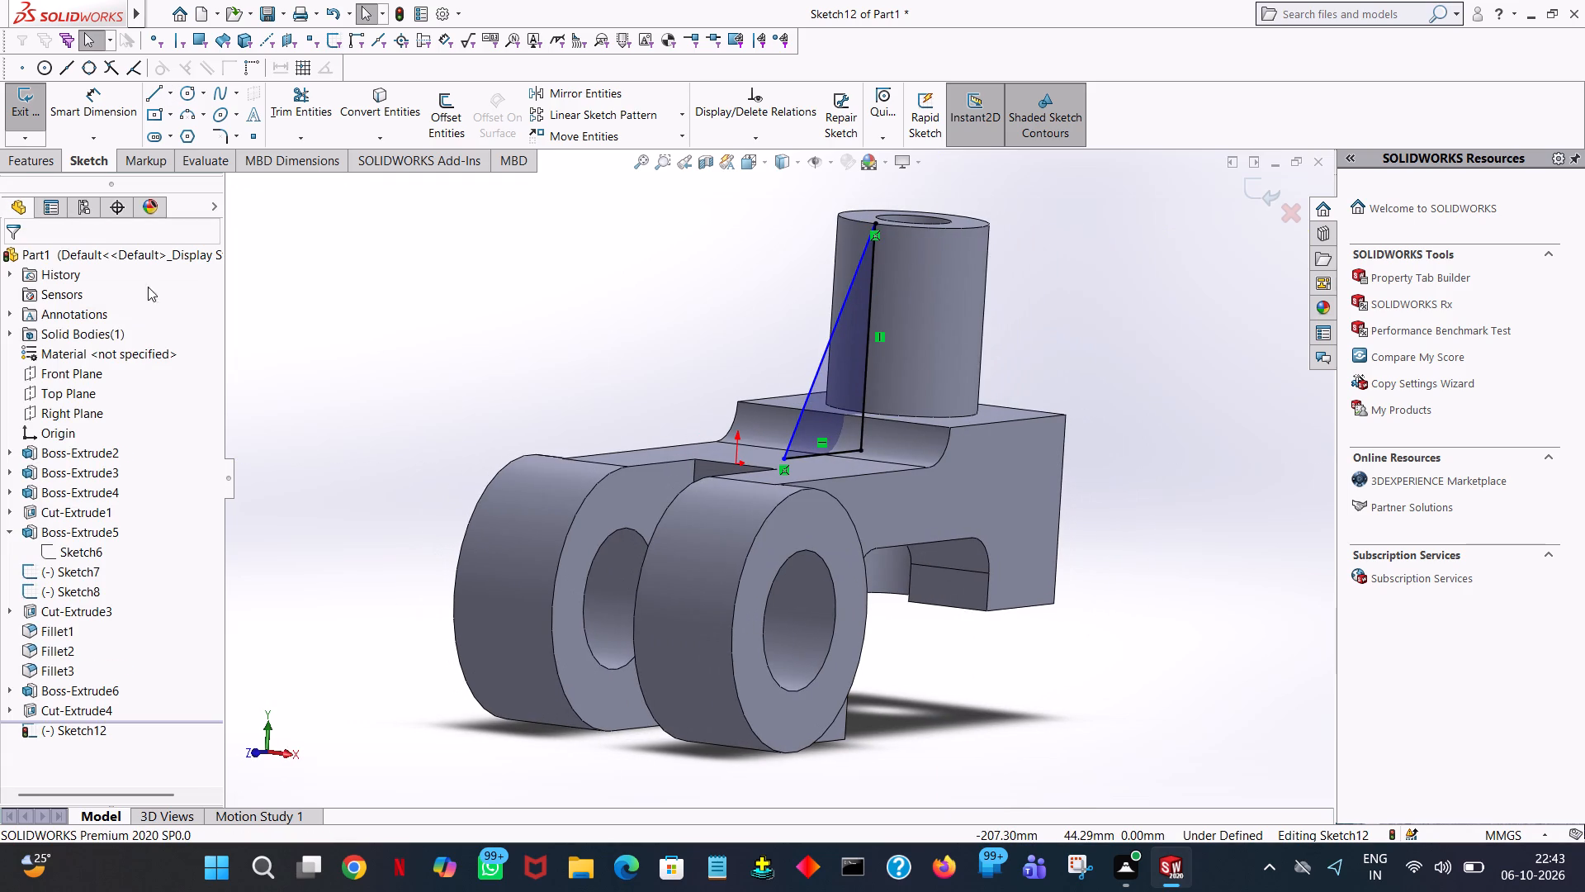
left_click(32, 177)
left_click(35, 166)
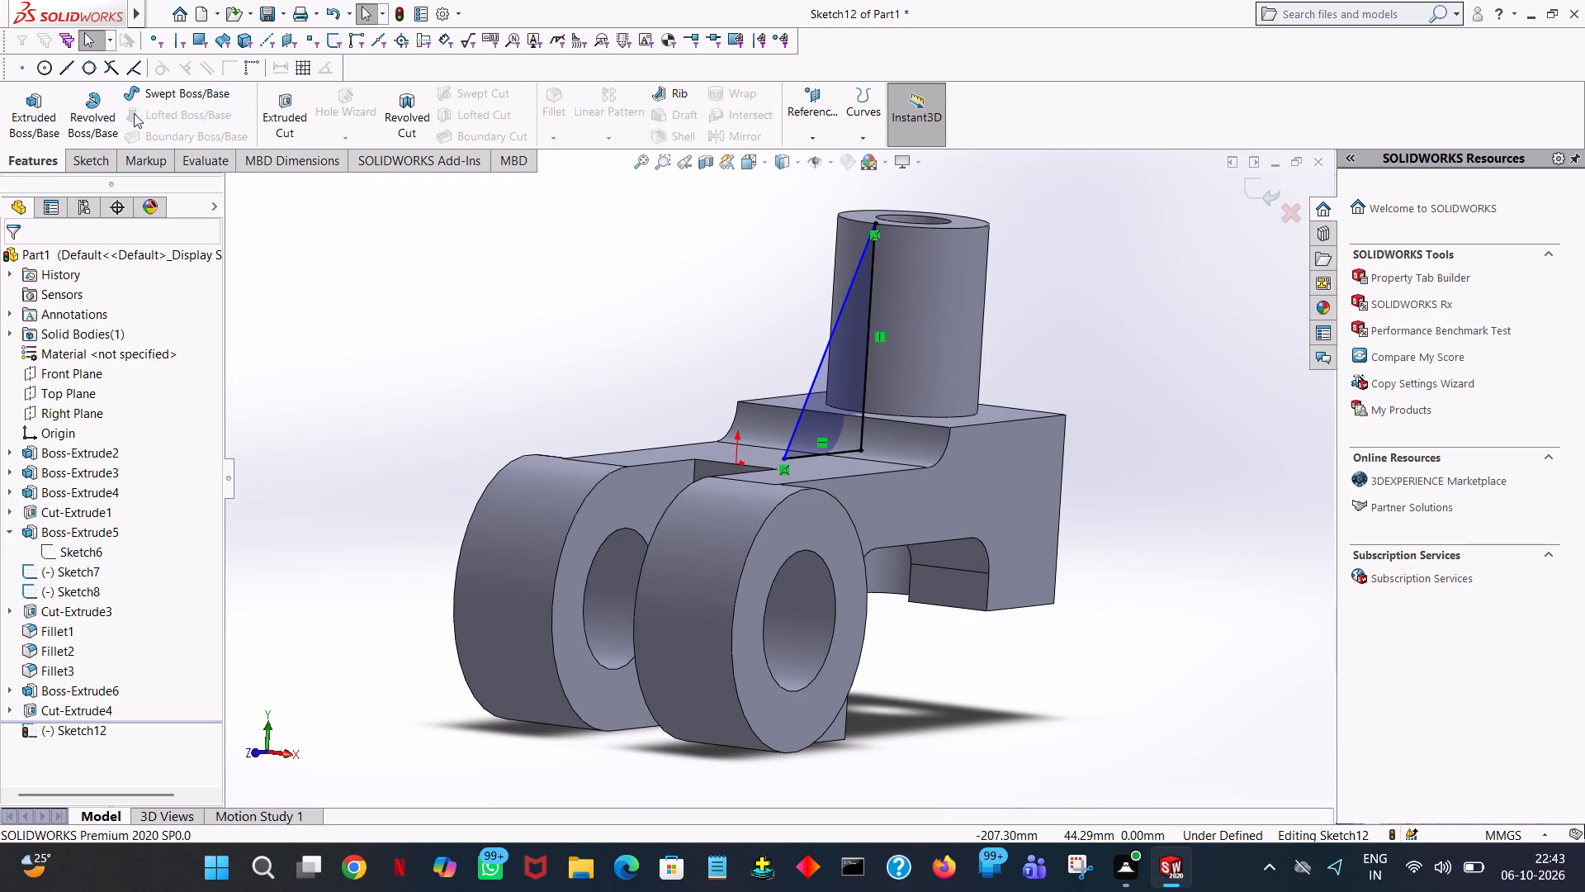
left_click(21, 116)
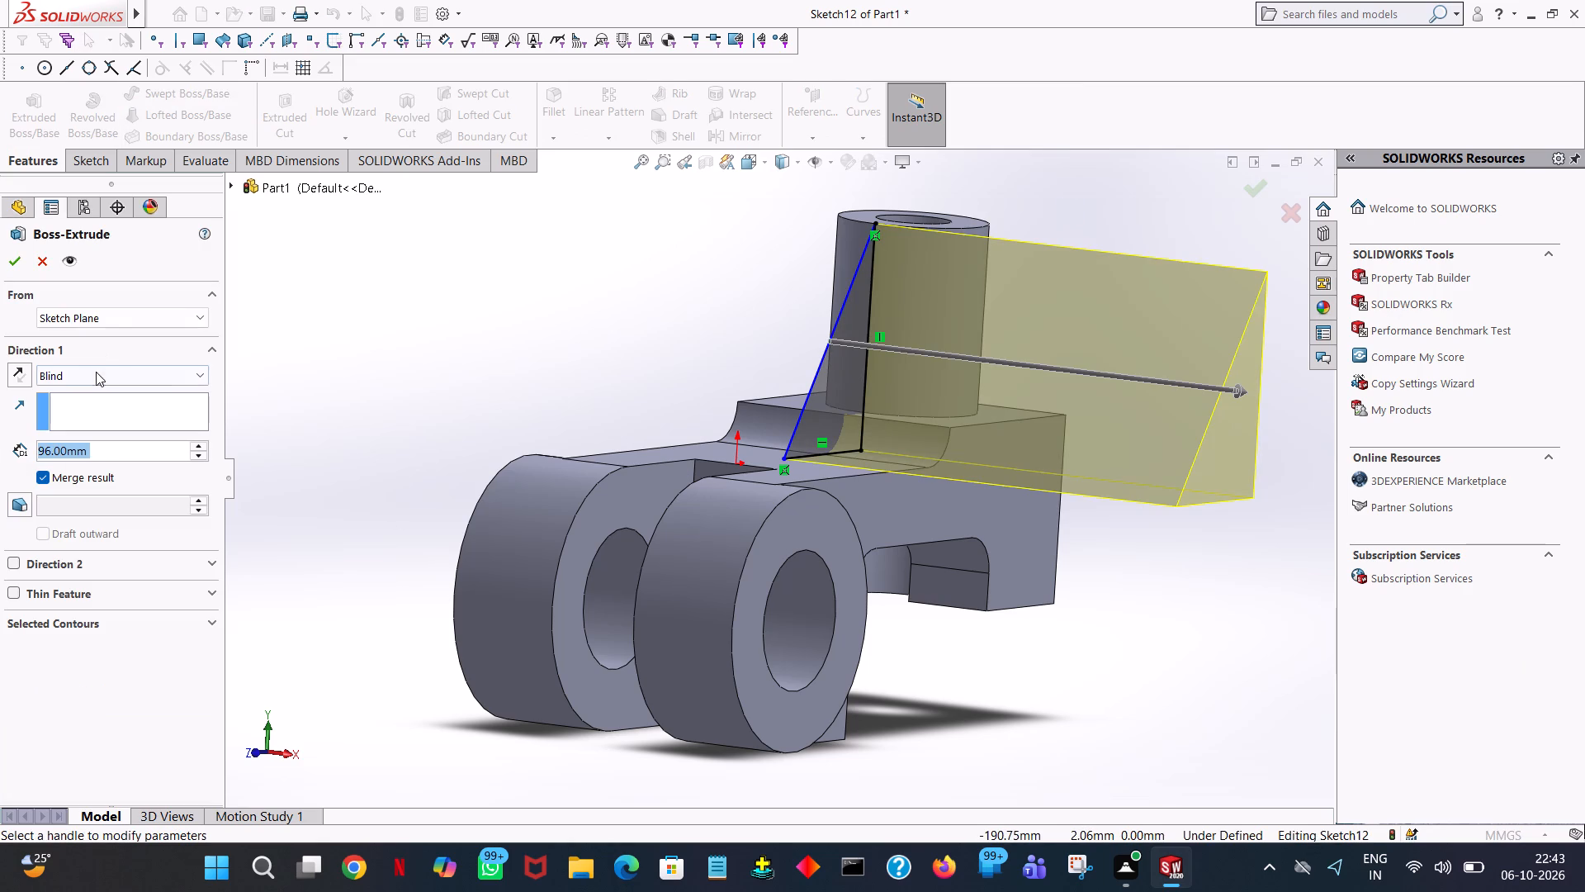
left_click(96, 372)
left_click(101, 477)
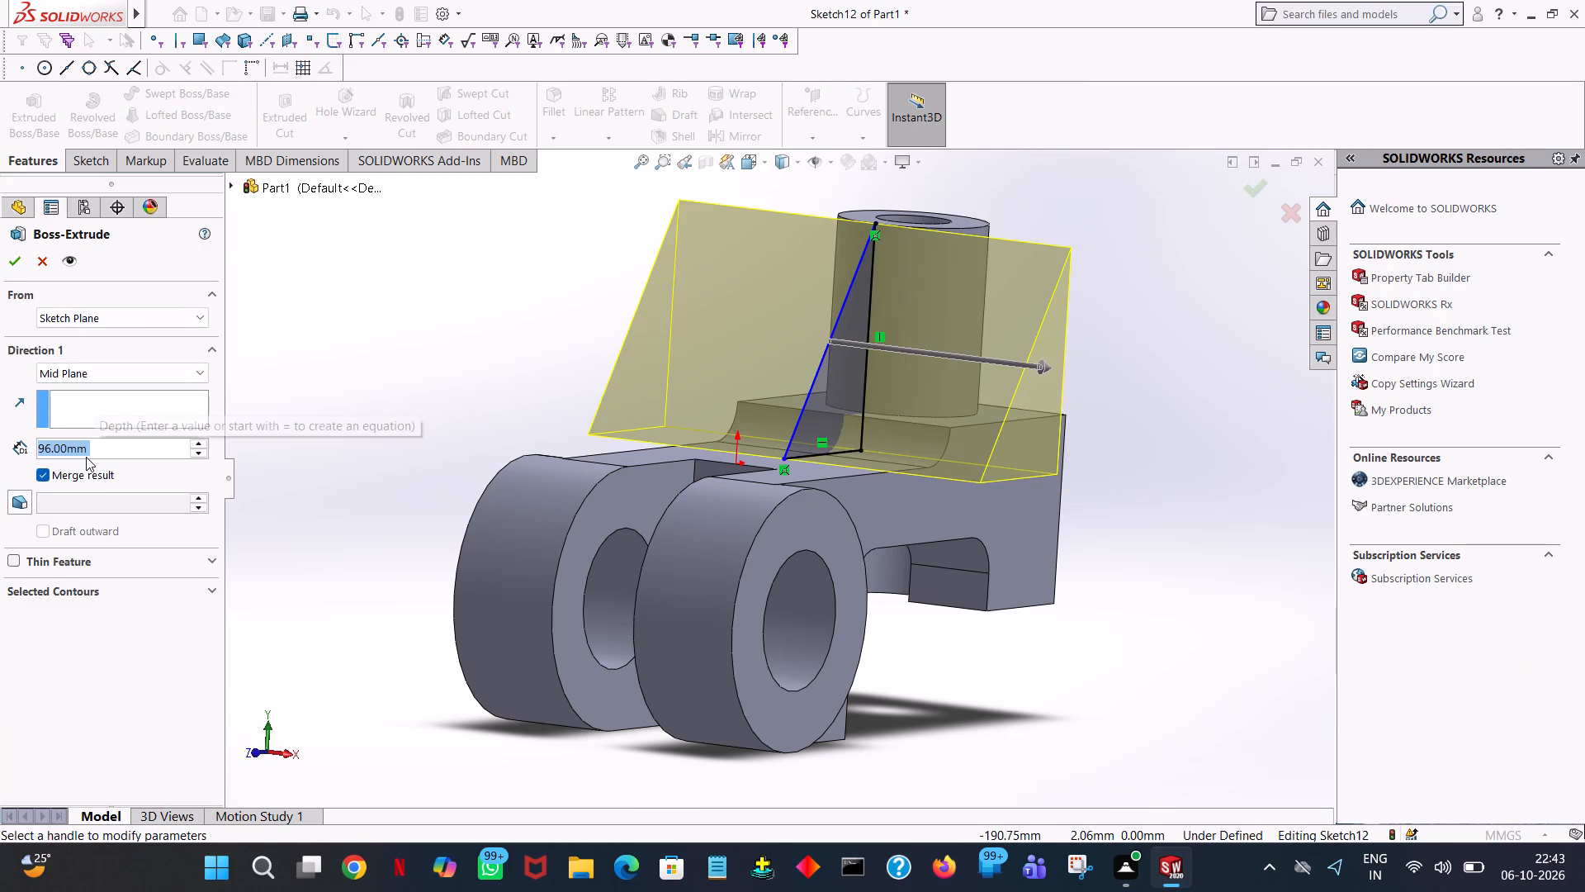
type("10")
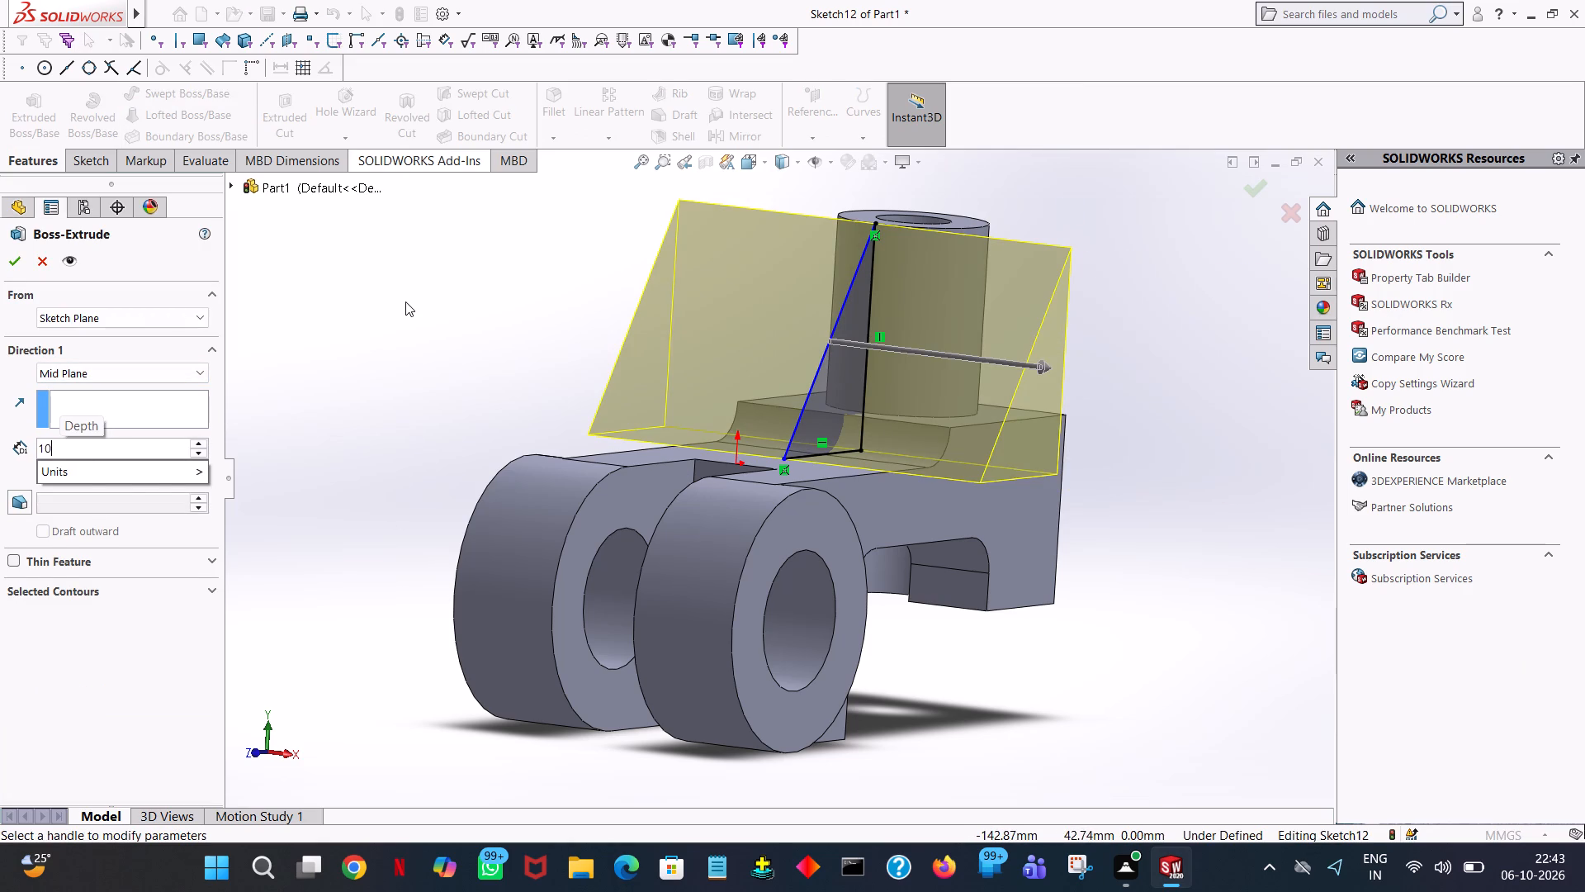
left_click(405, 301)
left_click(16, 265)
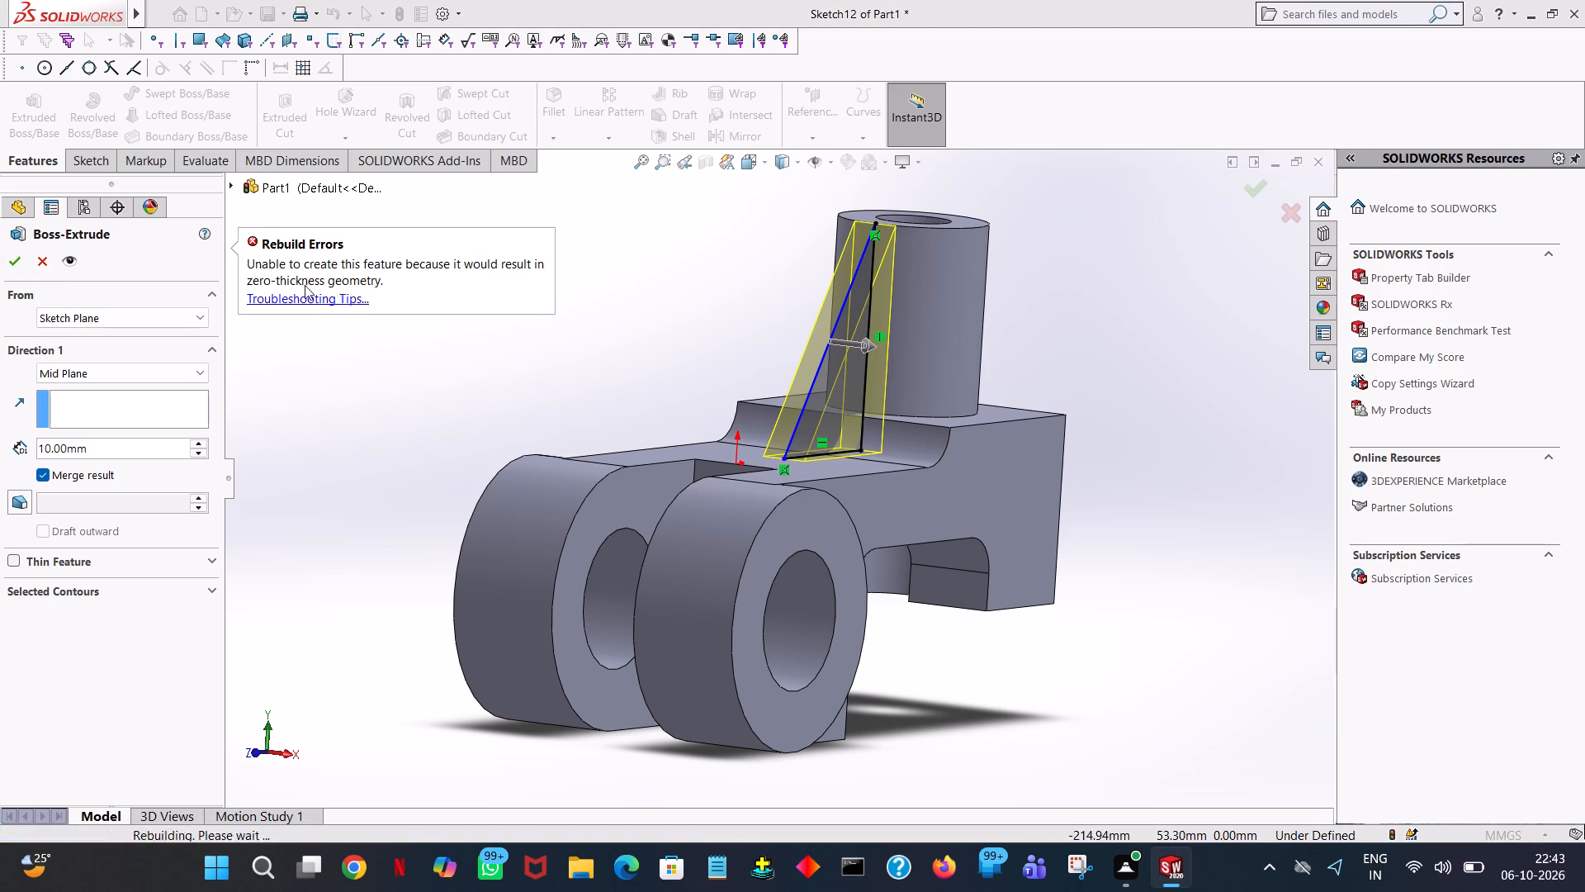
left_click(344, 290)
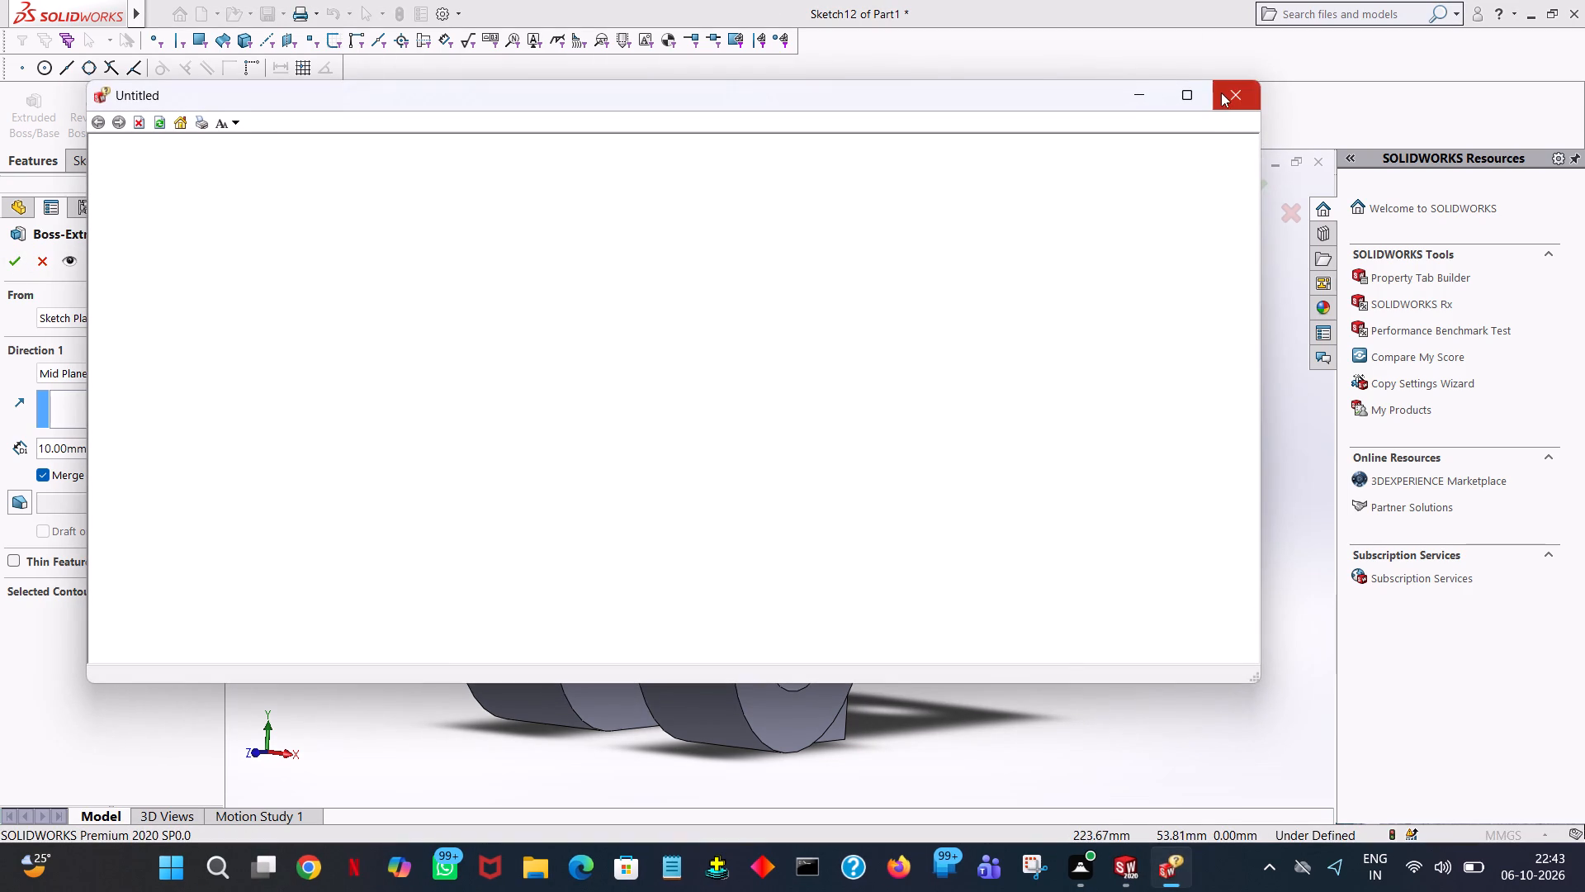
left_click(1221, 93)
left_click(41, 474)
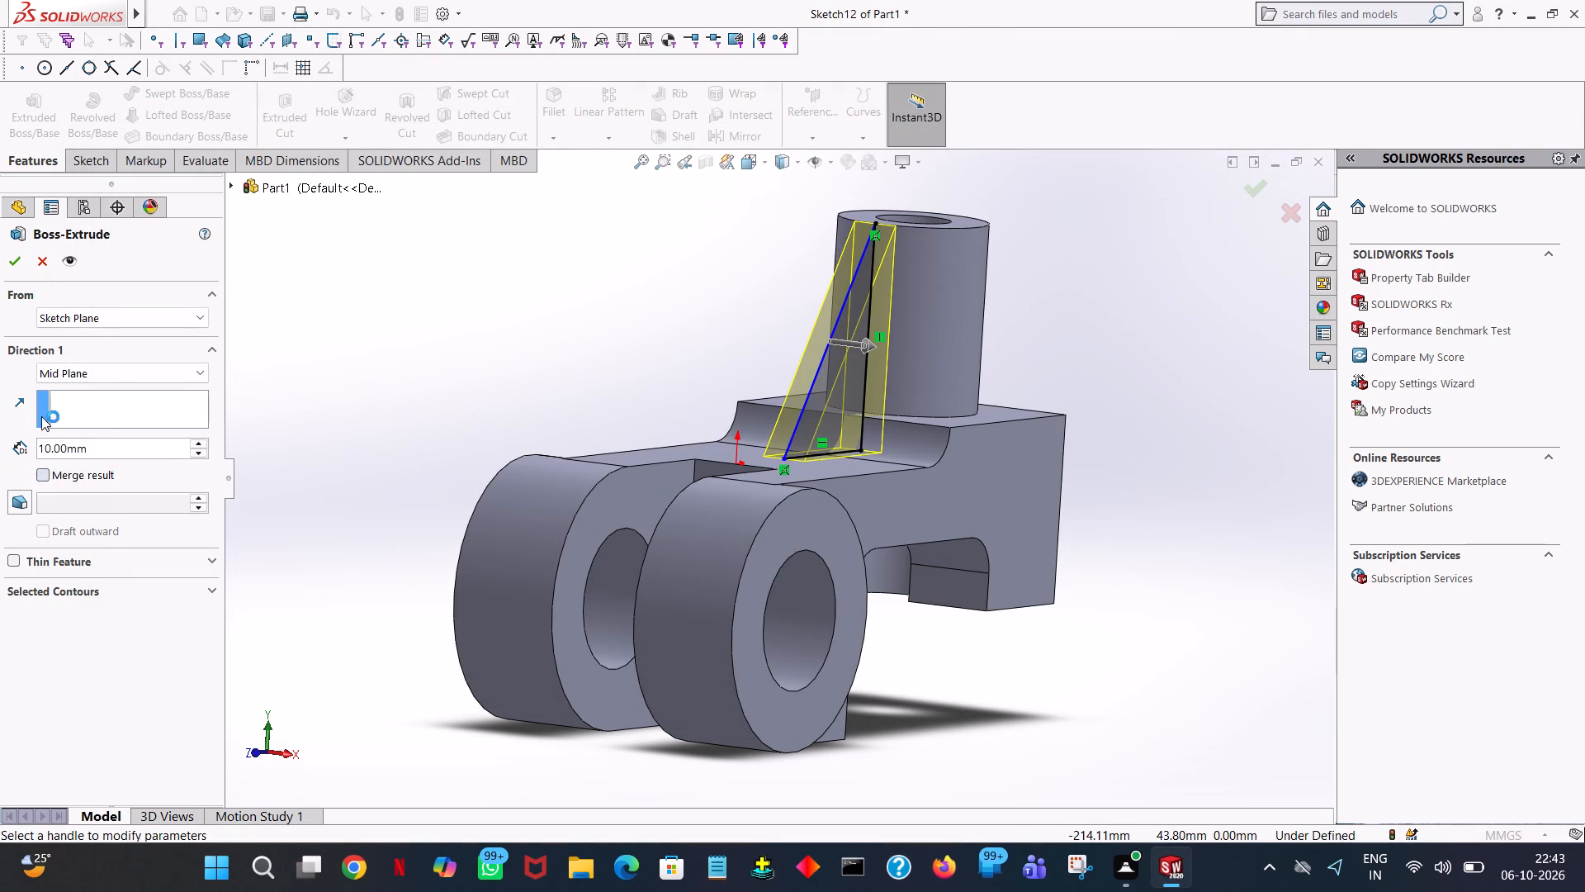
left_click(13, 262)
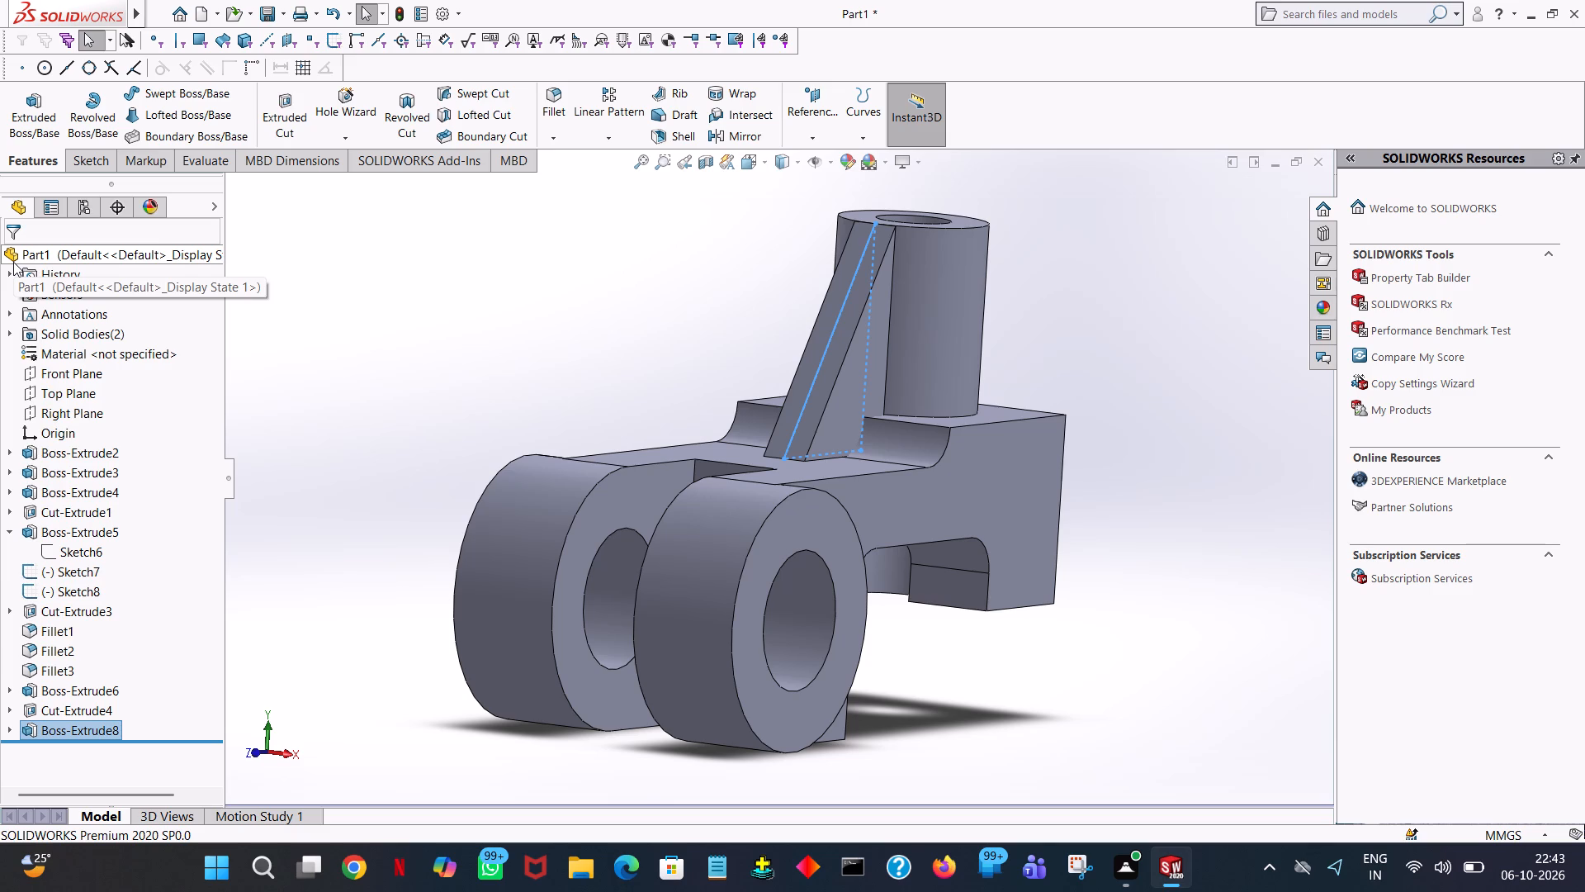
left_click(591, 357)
Examine from several sides how the triangular rib meets the vertical boss and the body's top face.
middle_click_drag(612, 363, 499, 385)
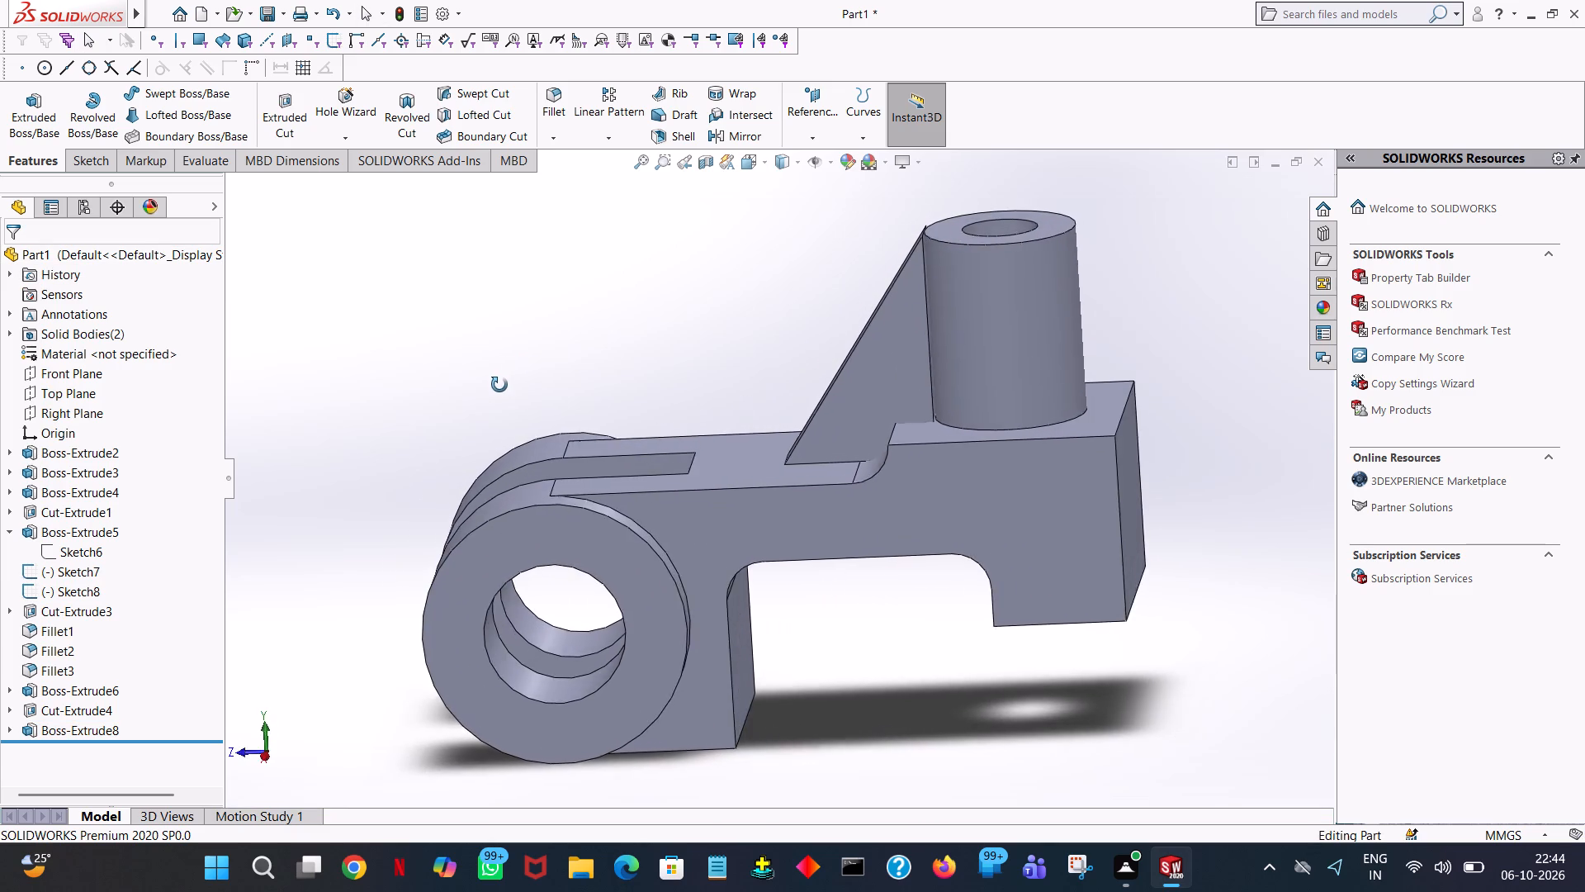
middle_click_drag(499, 385, 552, 822)
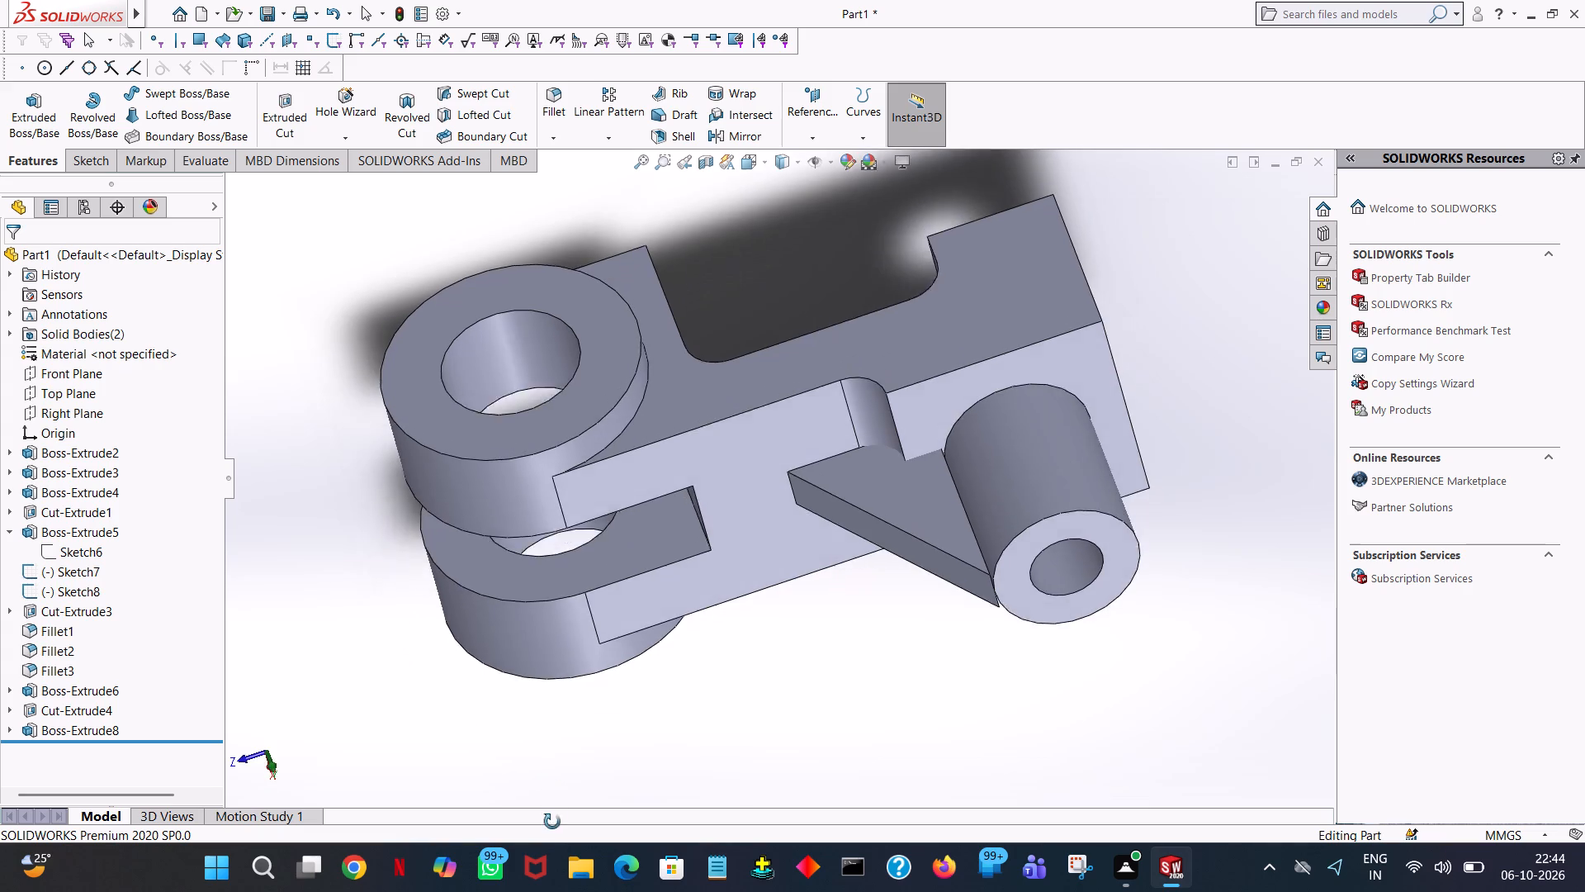
middle_click_drag(552, 822, 516, 737)
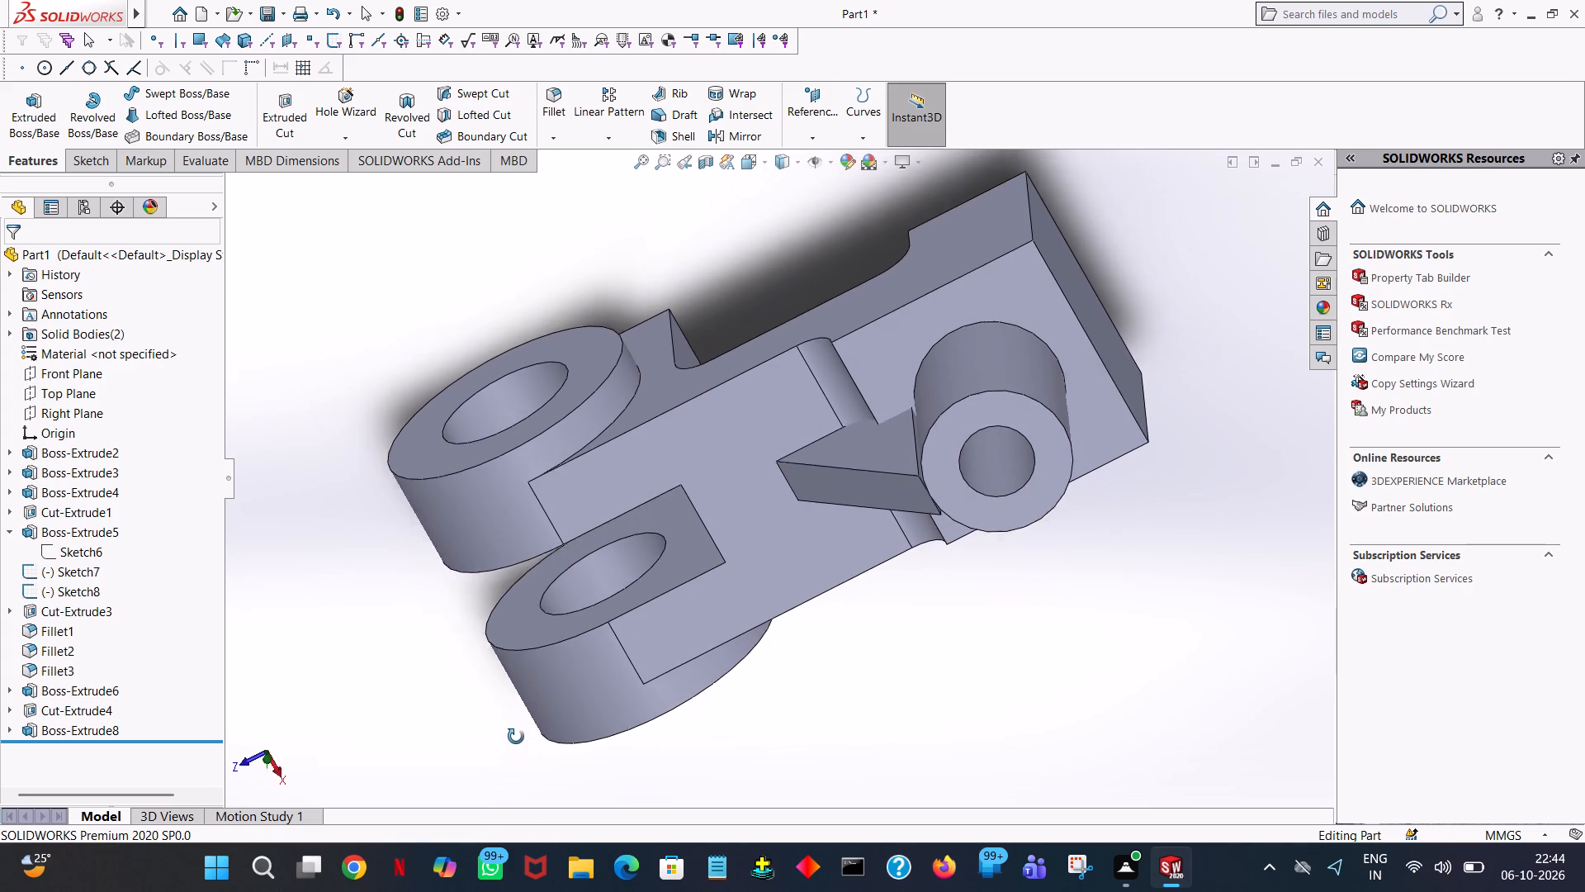
middle_click_drag(516, 737, 526, 774)
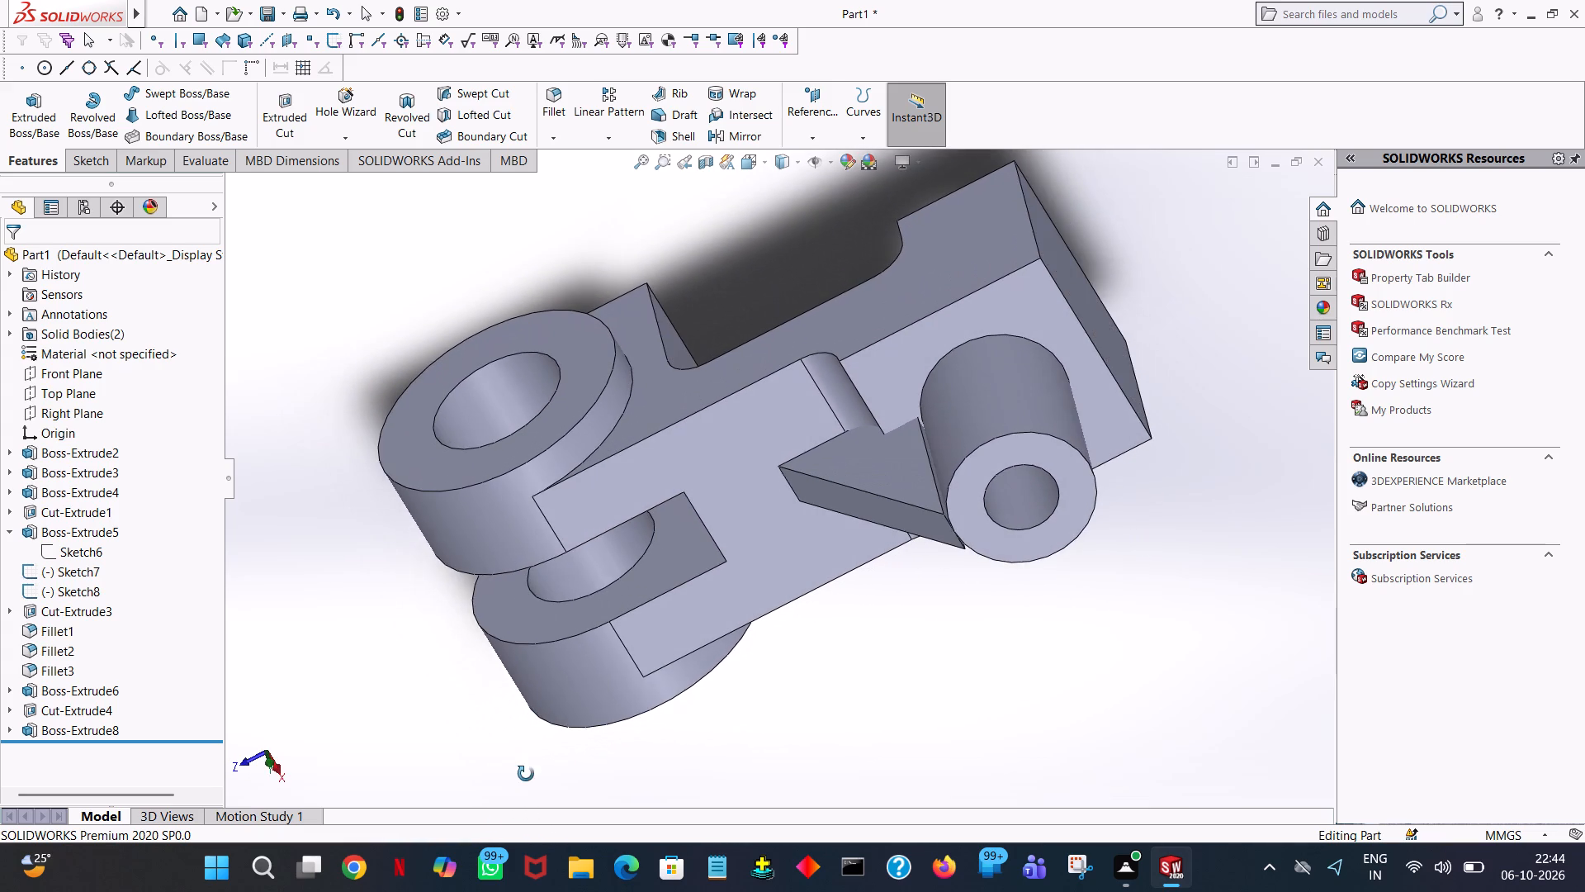
middle_click_drag(526, 774, 542, 718)
middle_click_drag(554, 618, 556, 600)
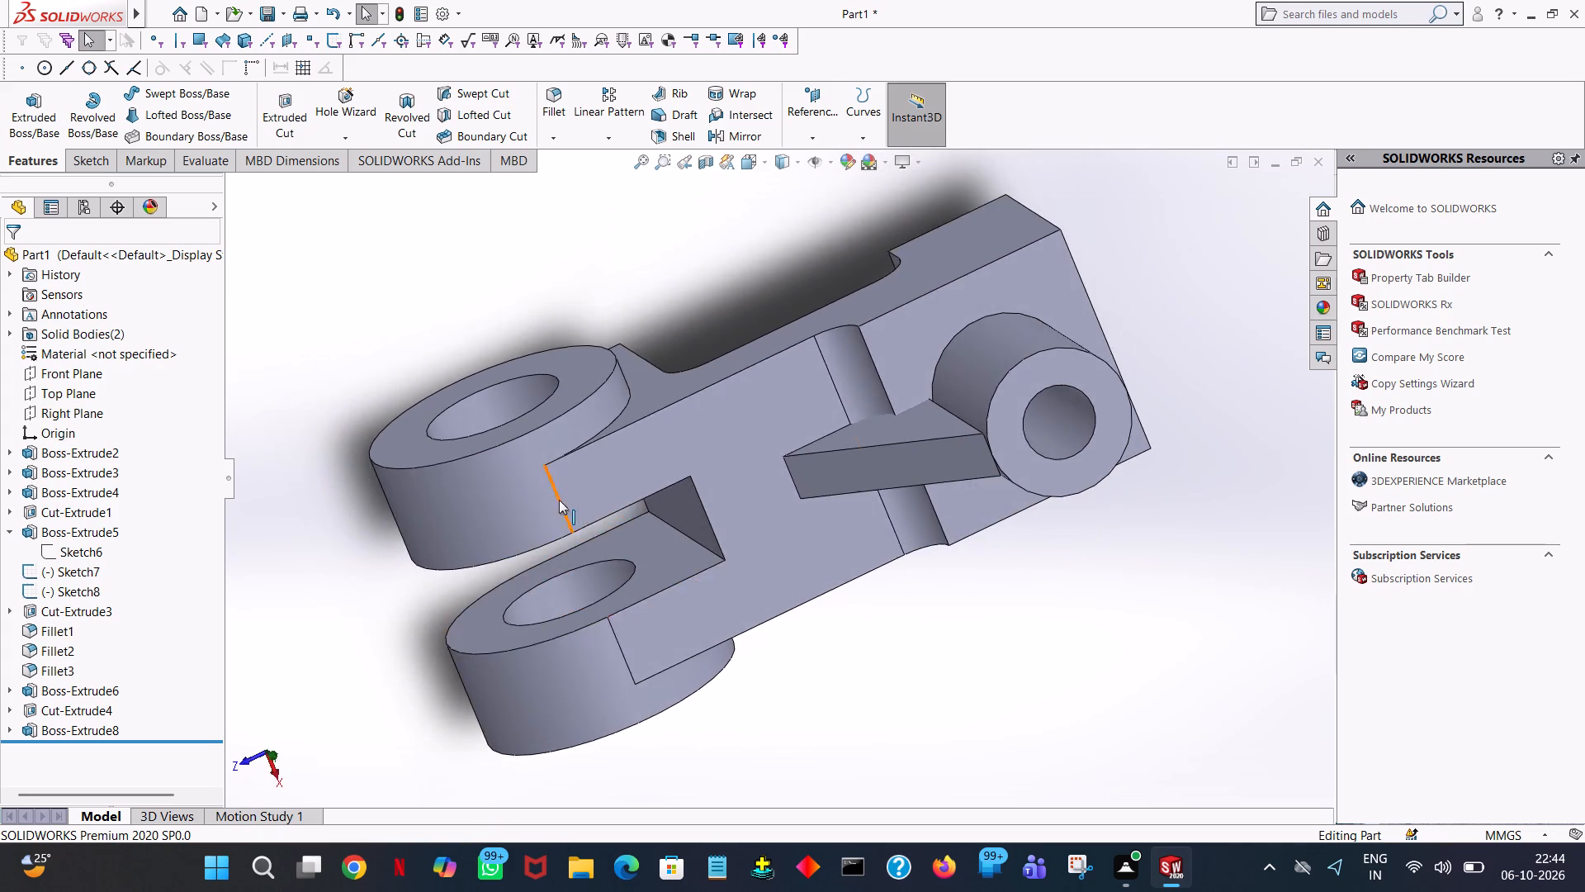
middle_click_drag(558, 467, 558, 456)
middle_click_drag(558, 431, 528, 84)
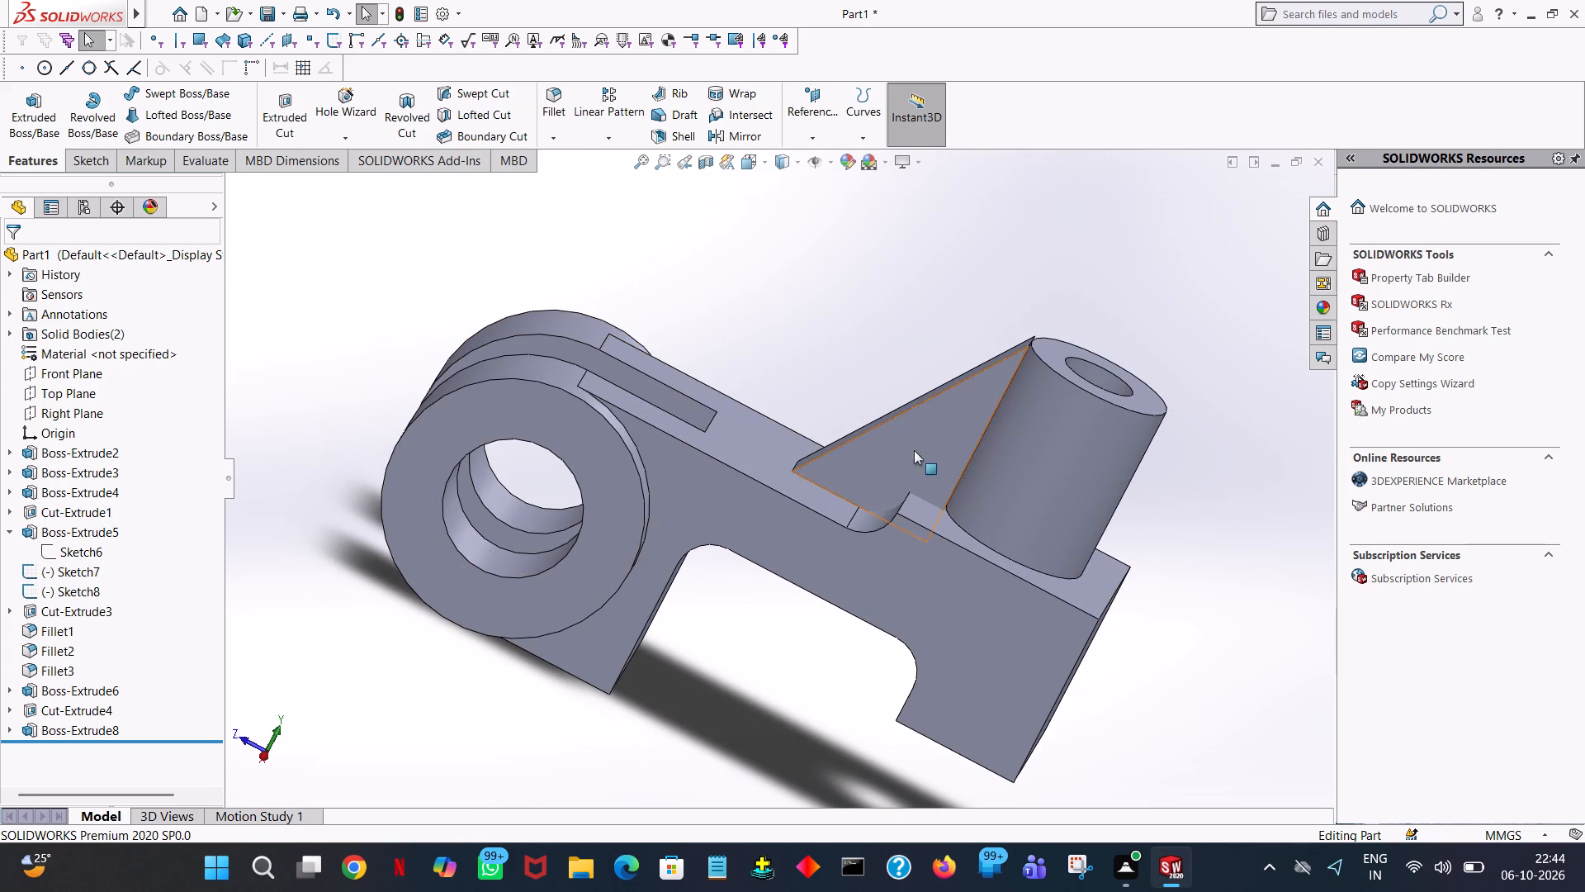
middle_click_drag(1102, 515, 1176, 493)
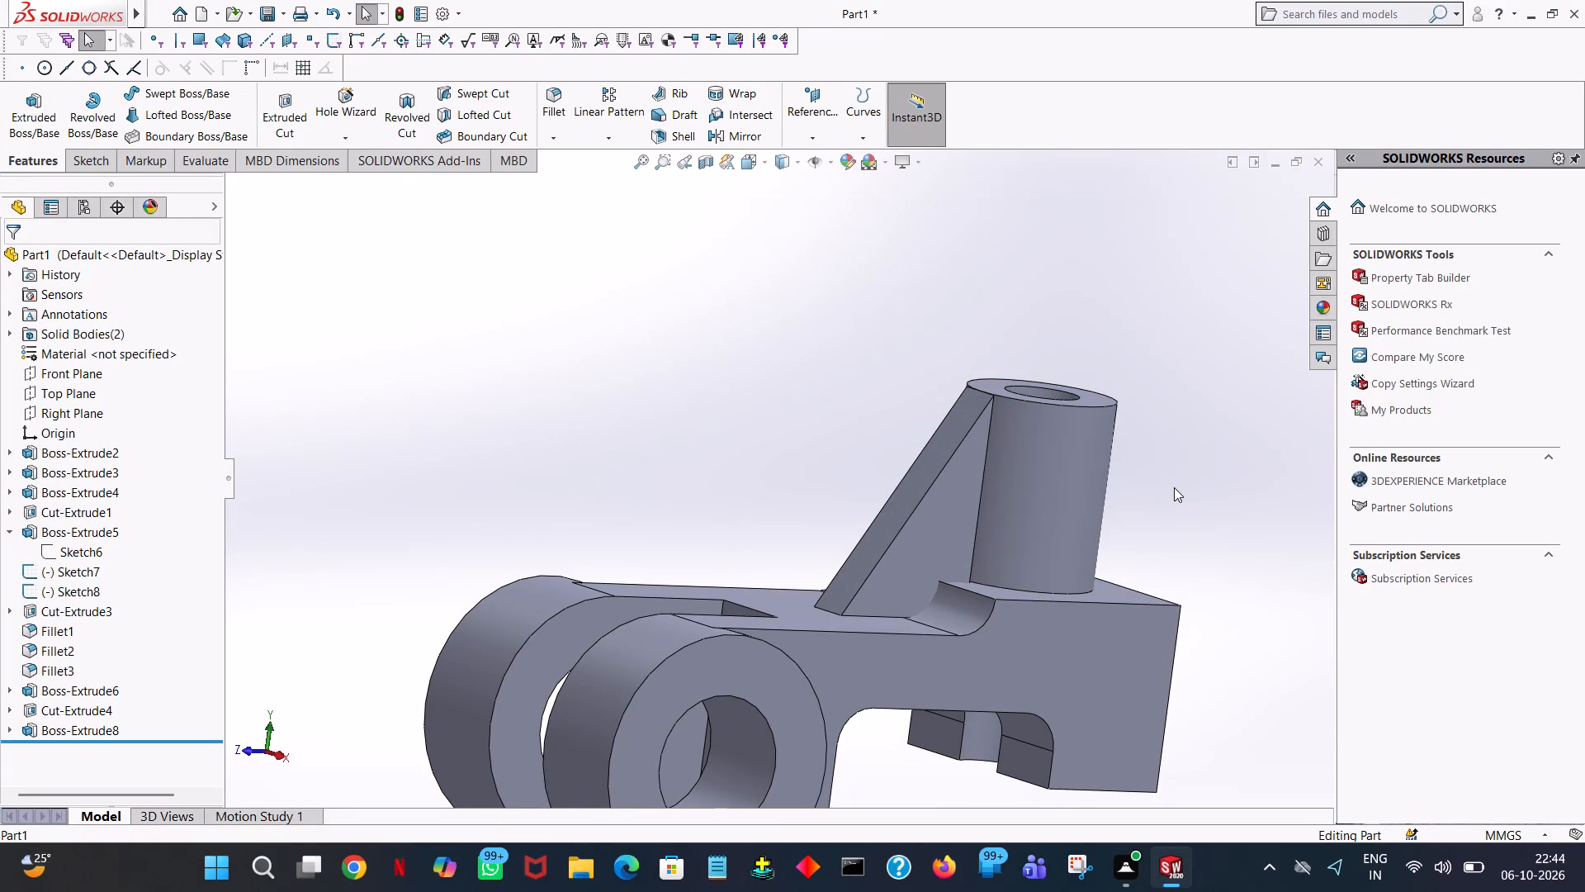
middle_click_drag(791, 430, 771, 586)
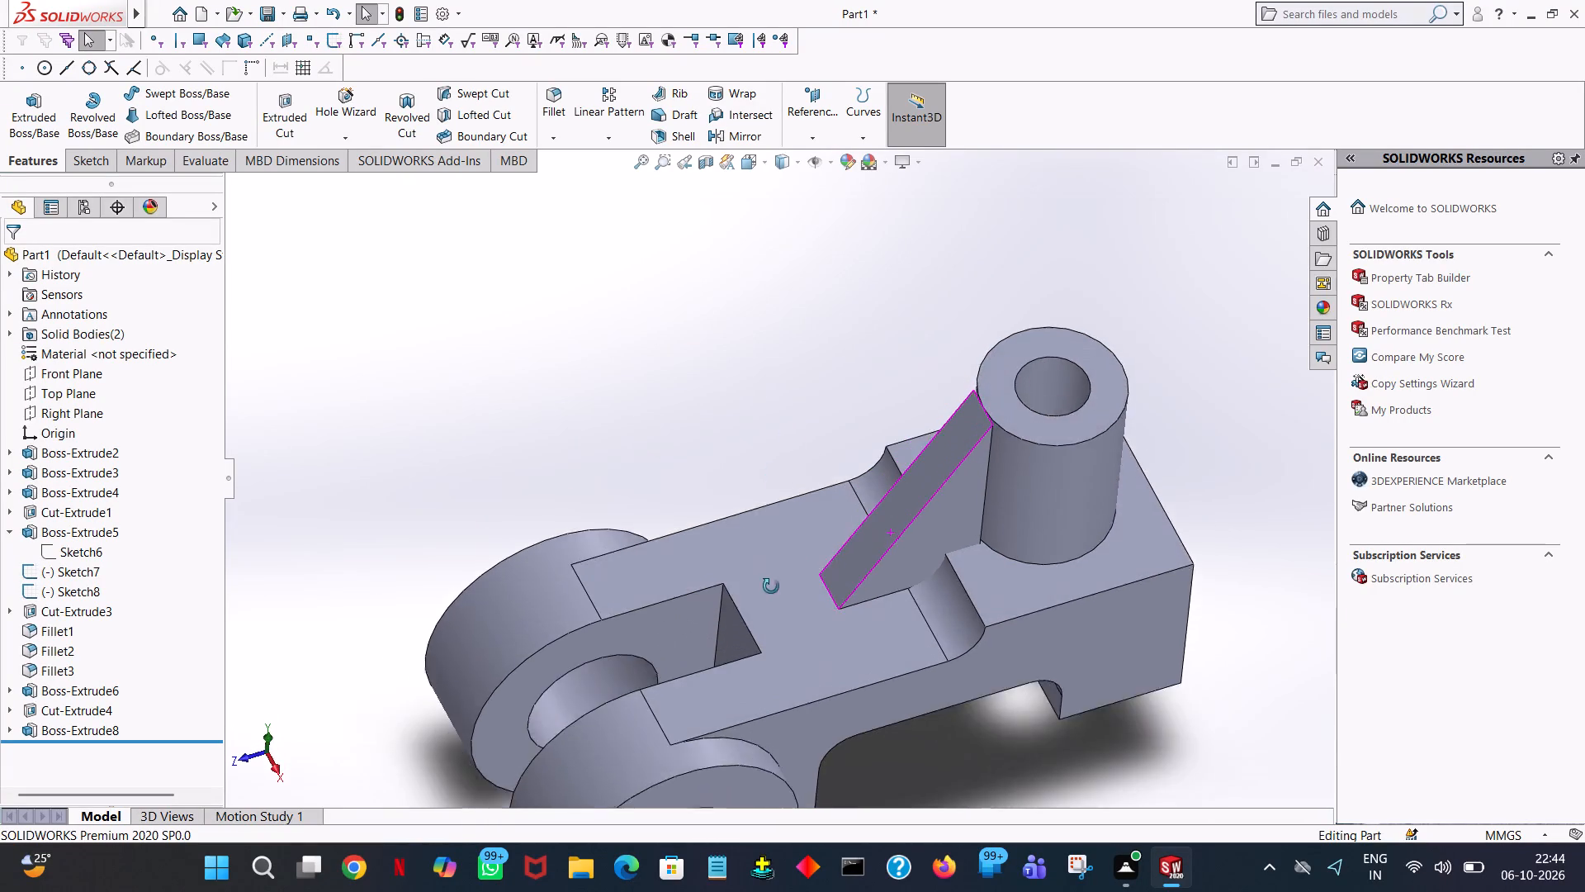
middle_click_drag(771, 586, 778, 660)
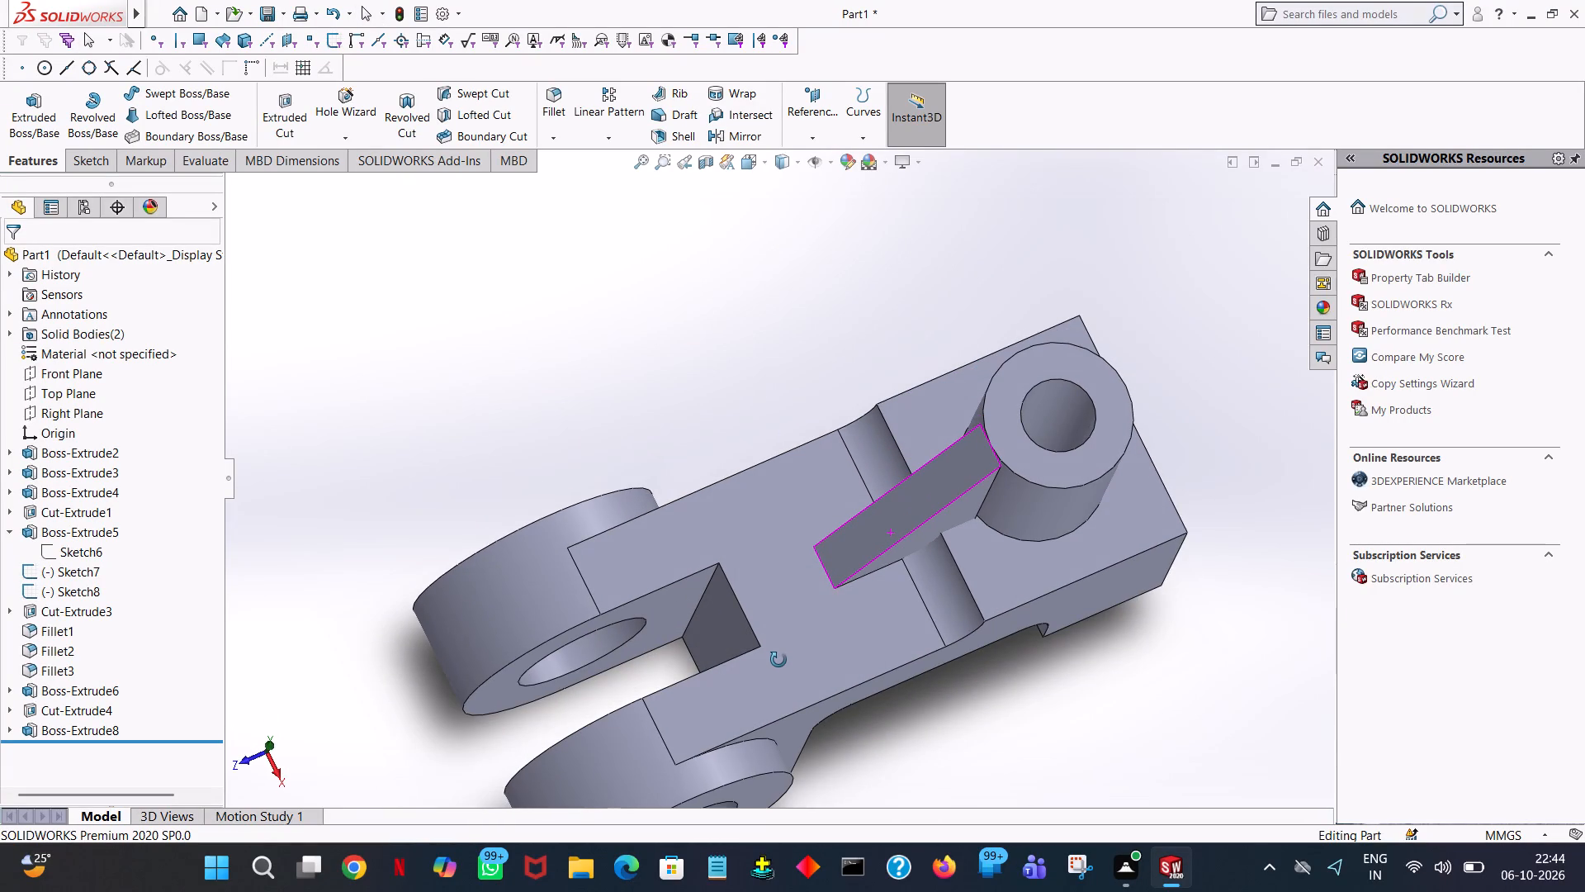
middle_click_drag(778, 660, 778, 502)
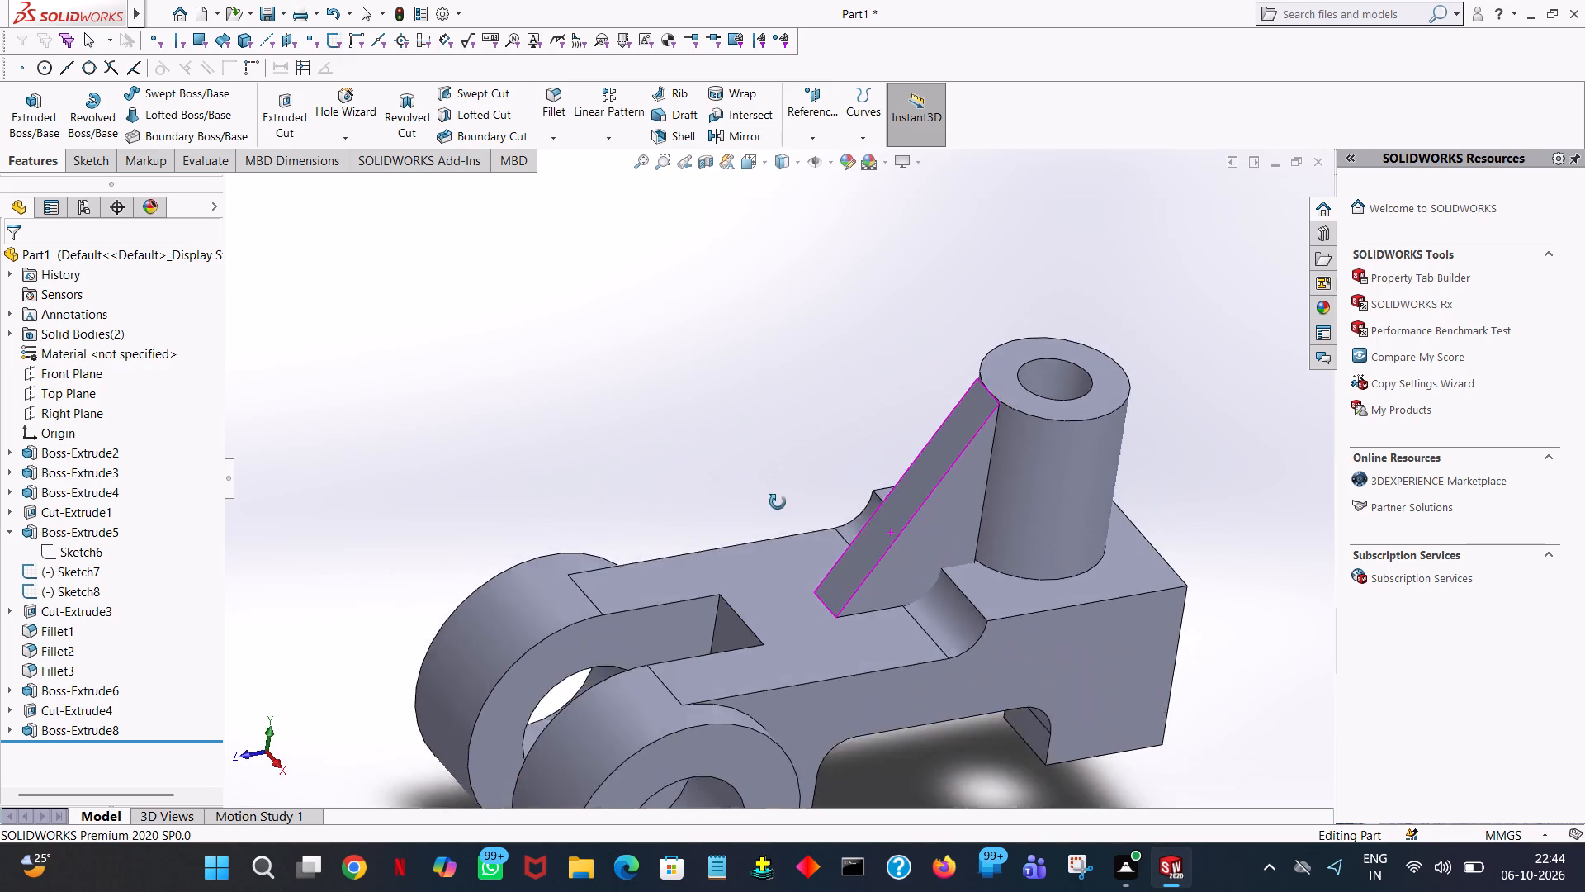
middle_click_drag(778, 502, 713, 492)
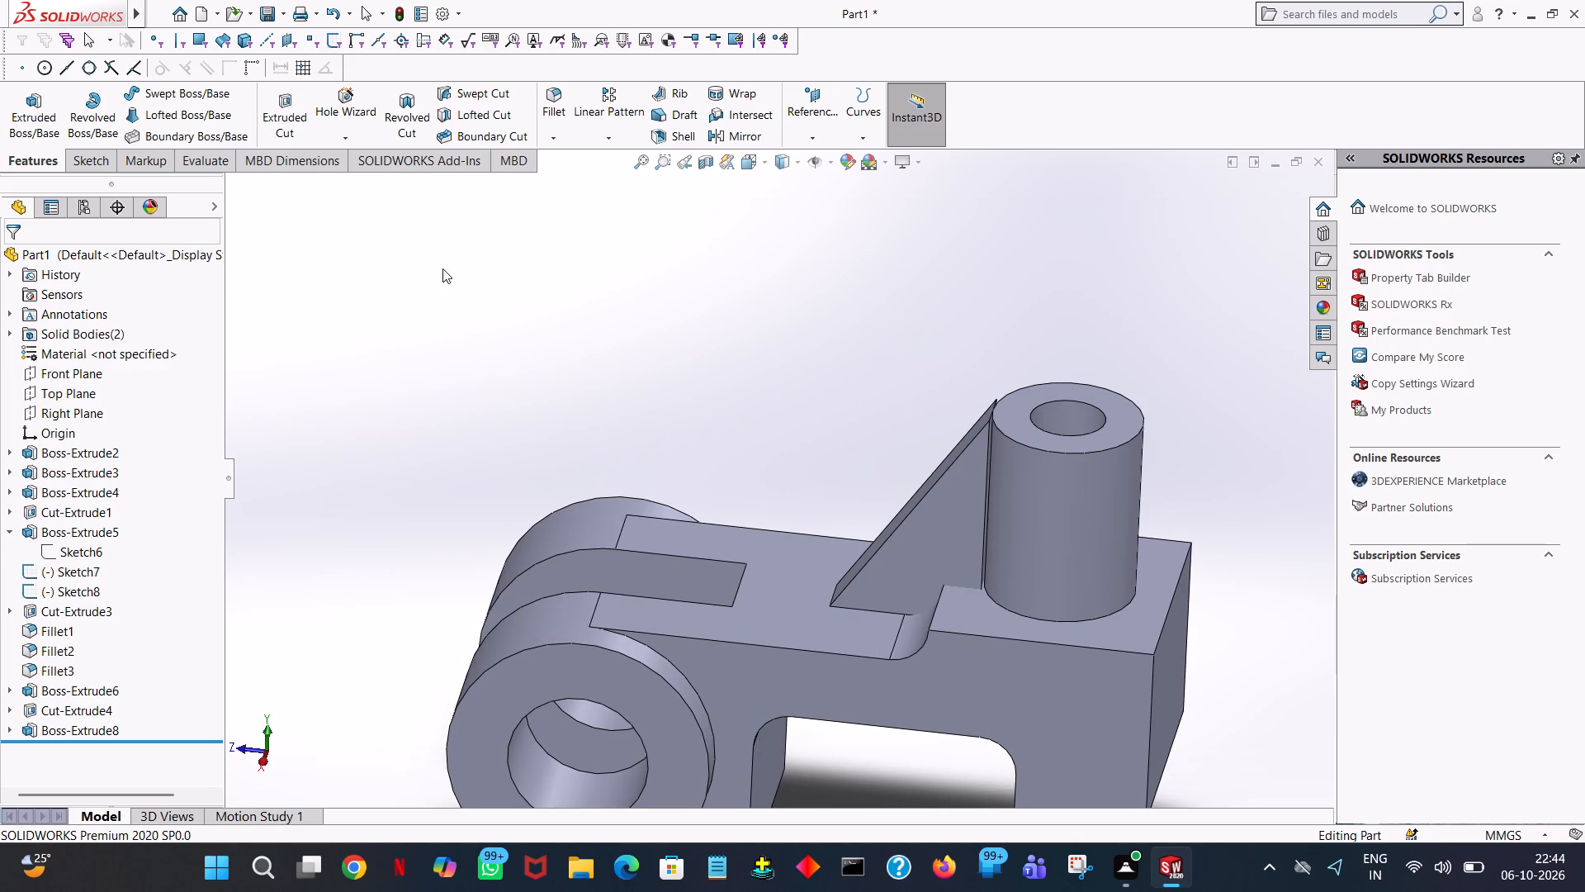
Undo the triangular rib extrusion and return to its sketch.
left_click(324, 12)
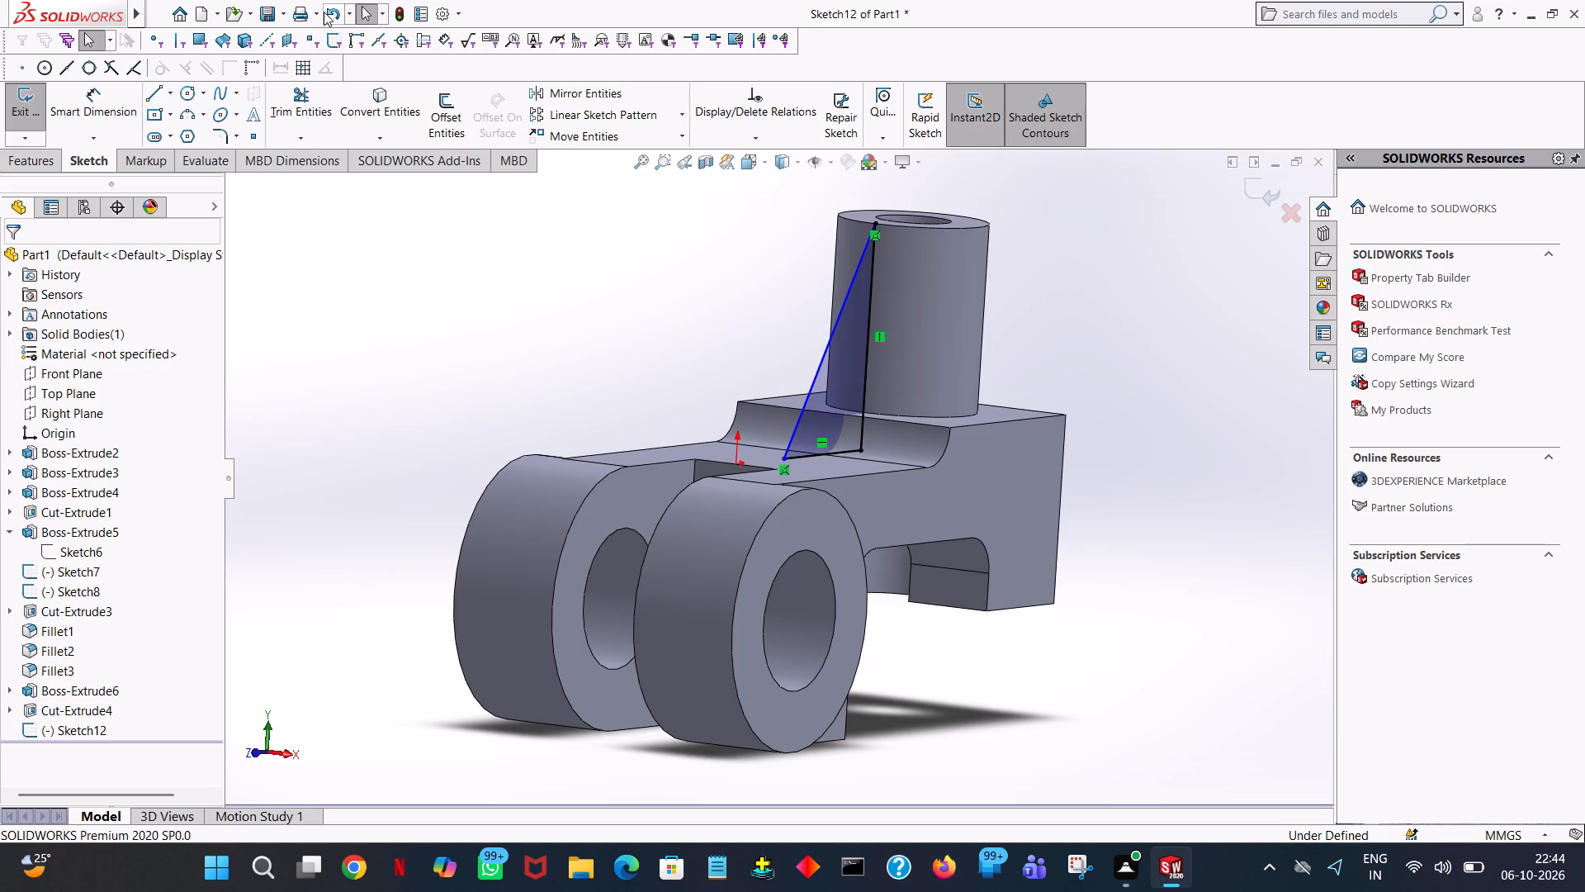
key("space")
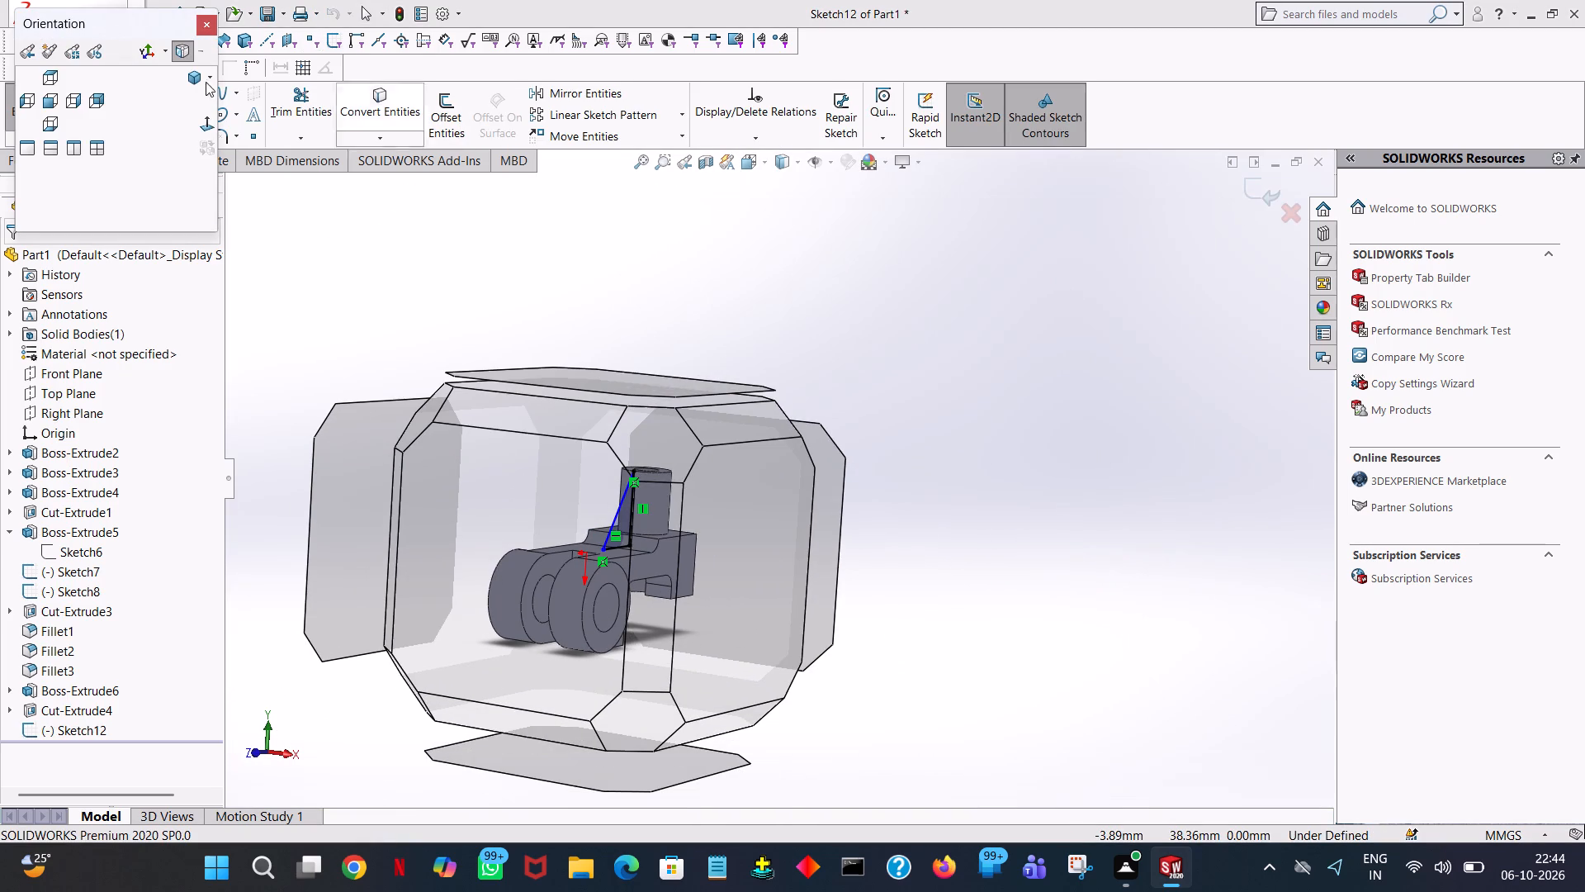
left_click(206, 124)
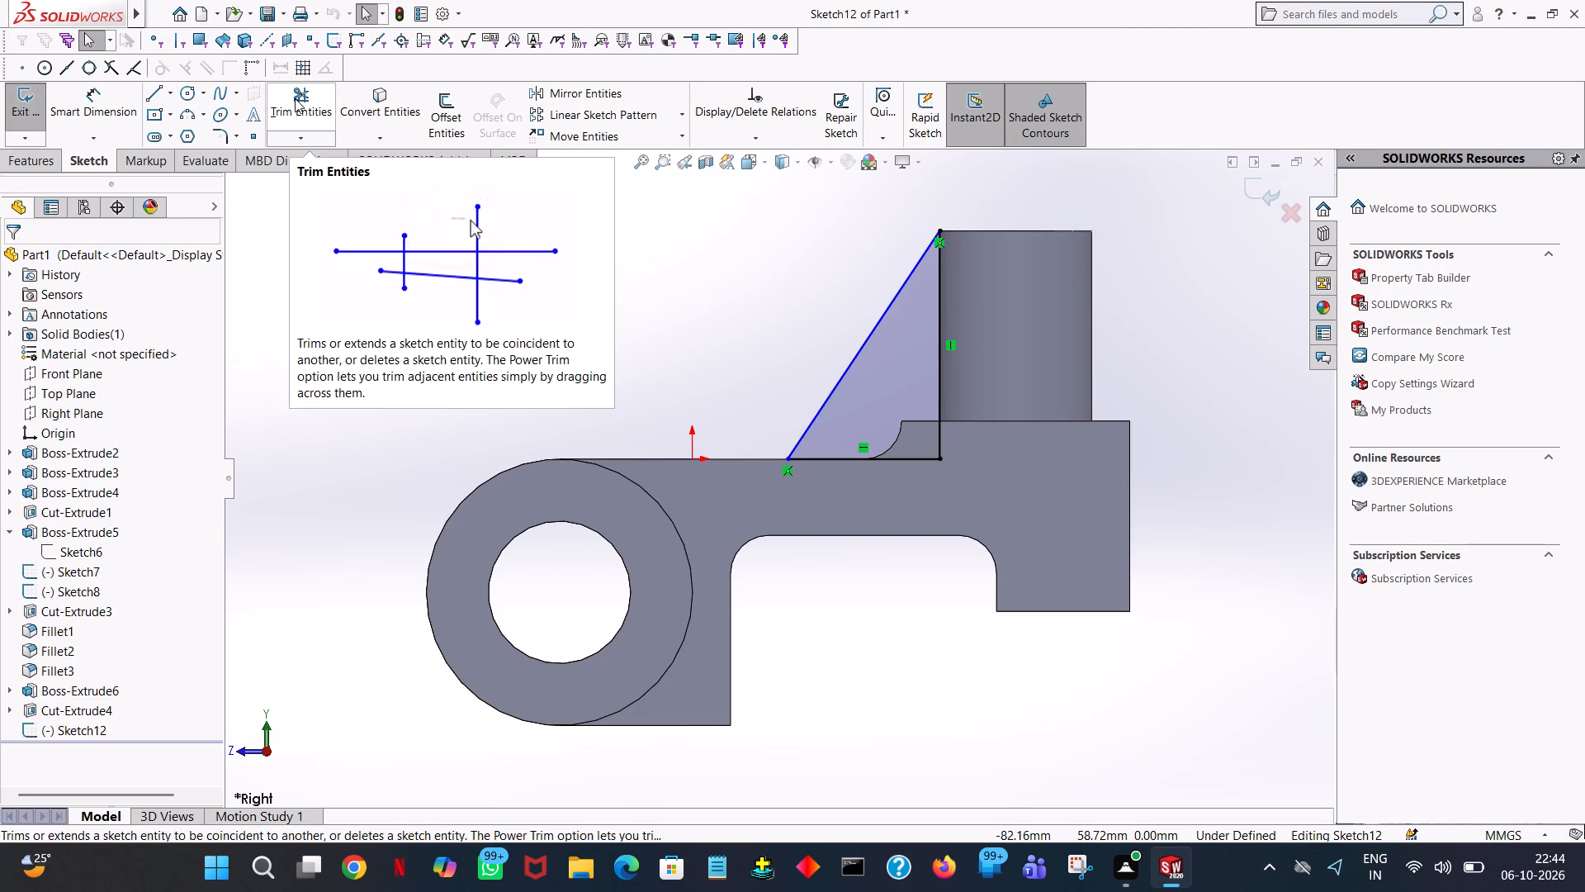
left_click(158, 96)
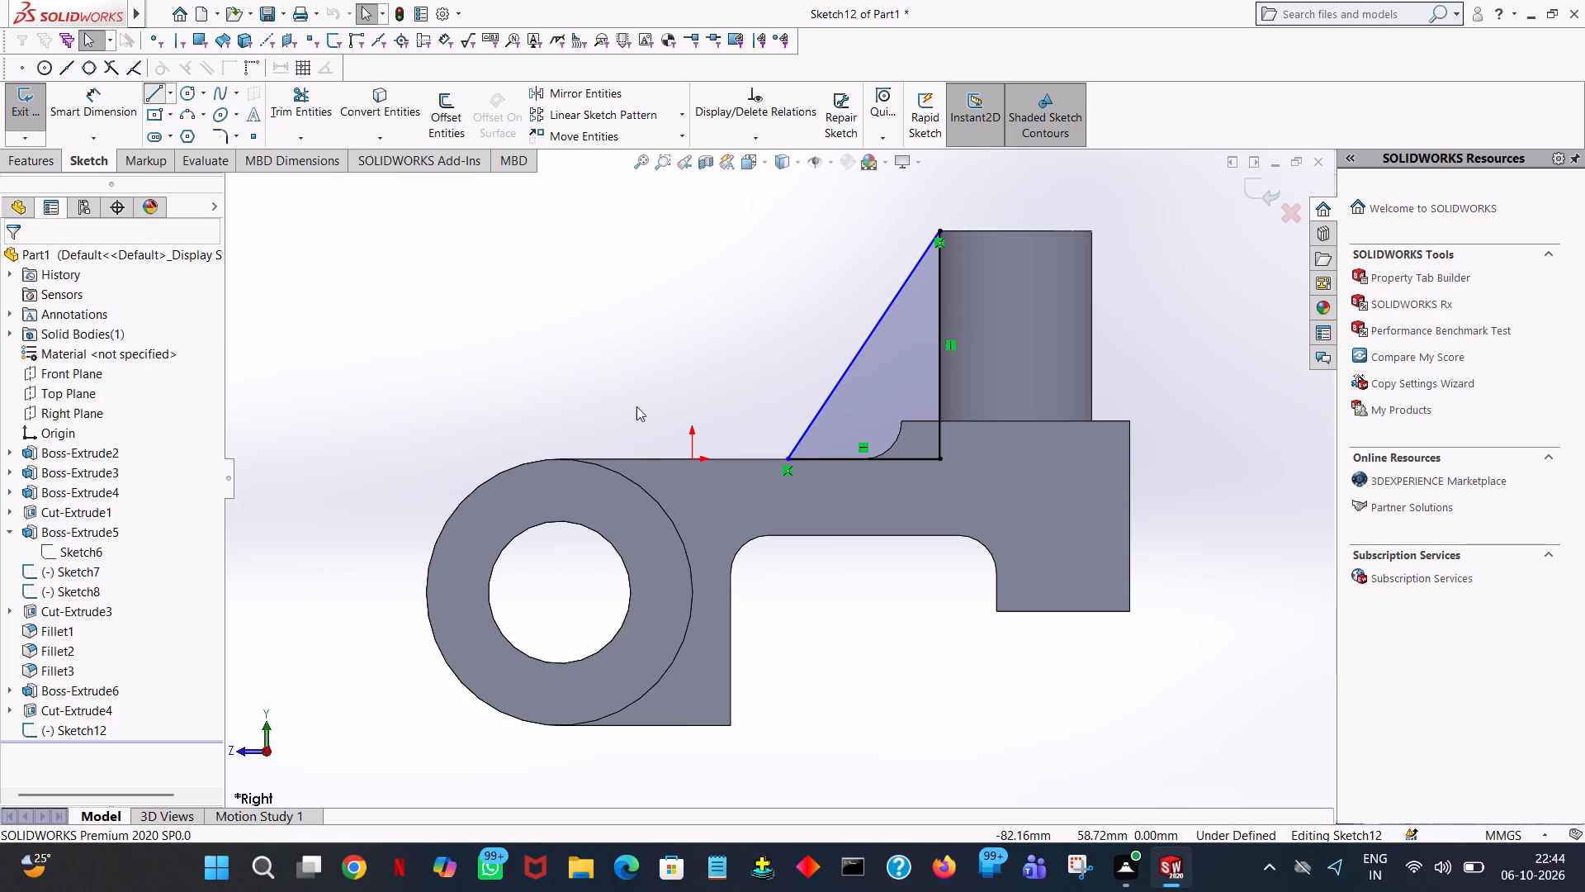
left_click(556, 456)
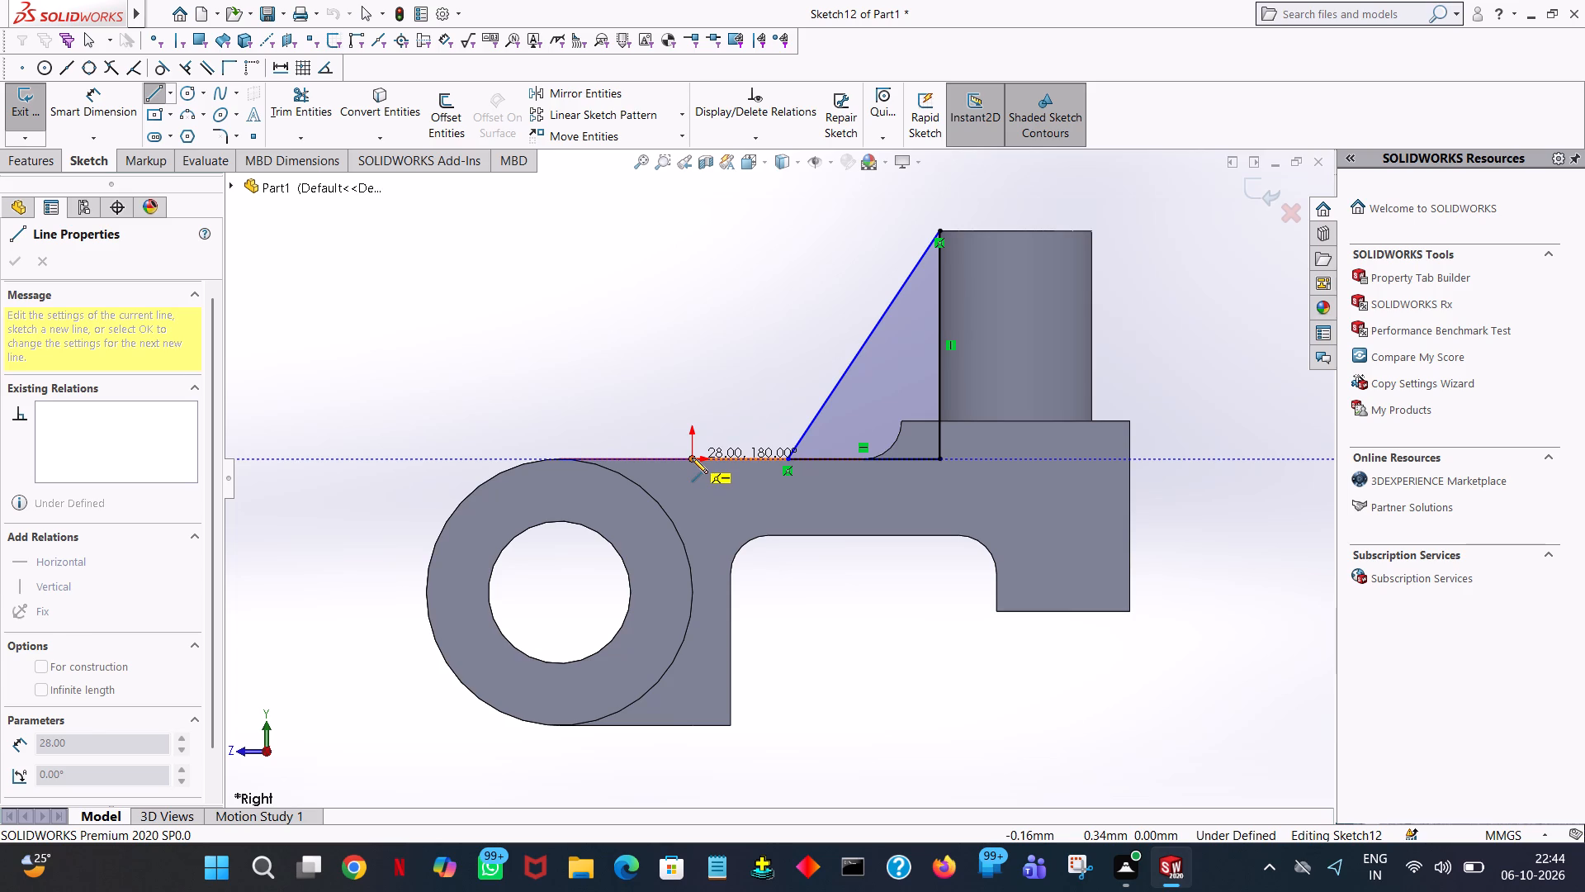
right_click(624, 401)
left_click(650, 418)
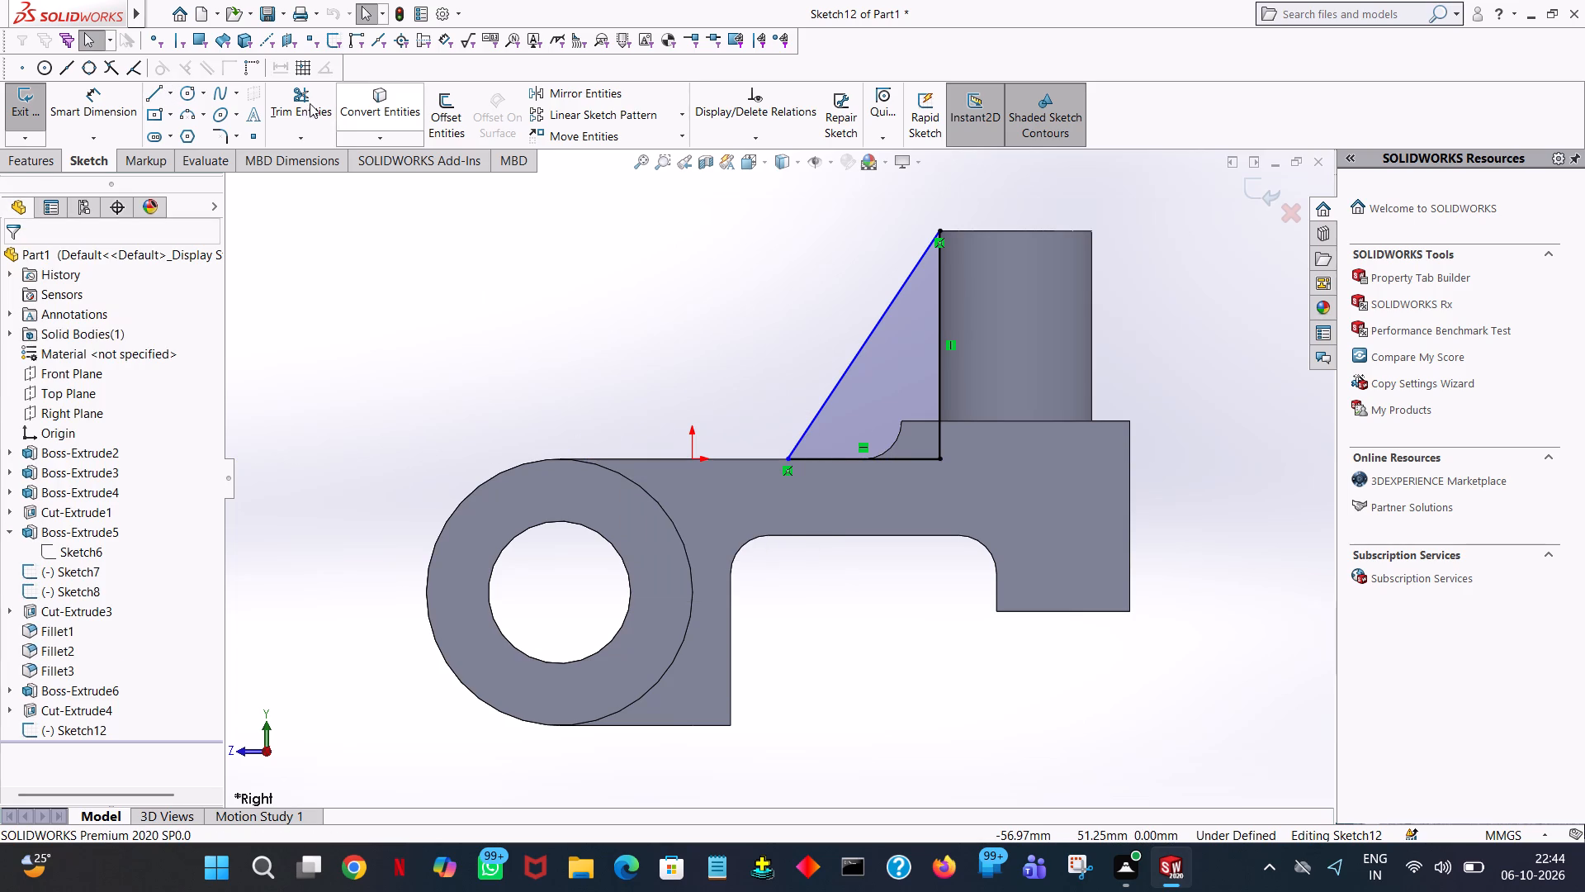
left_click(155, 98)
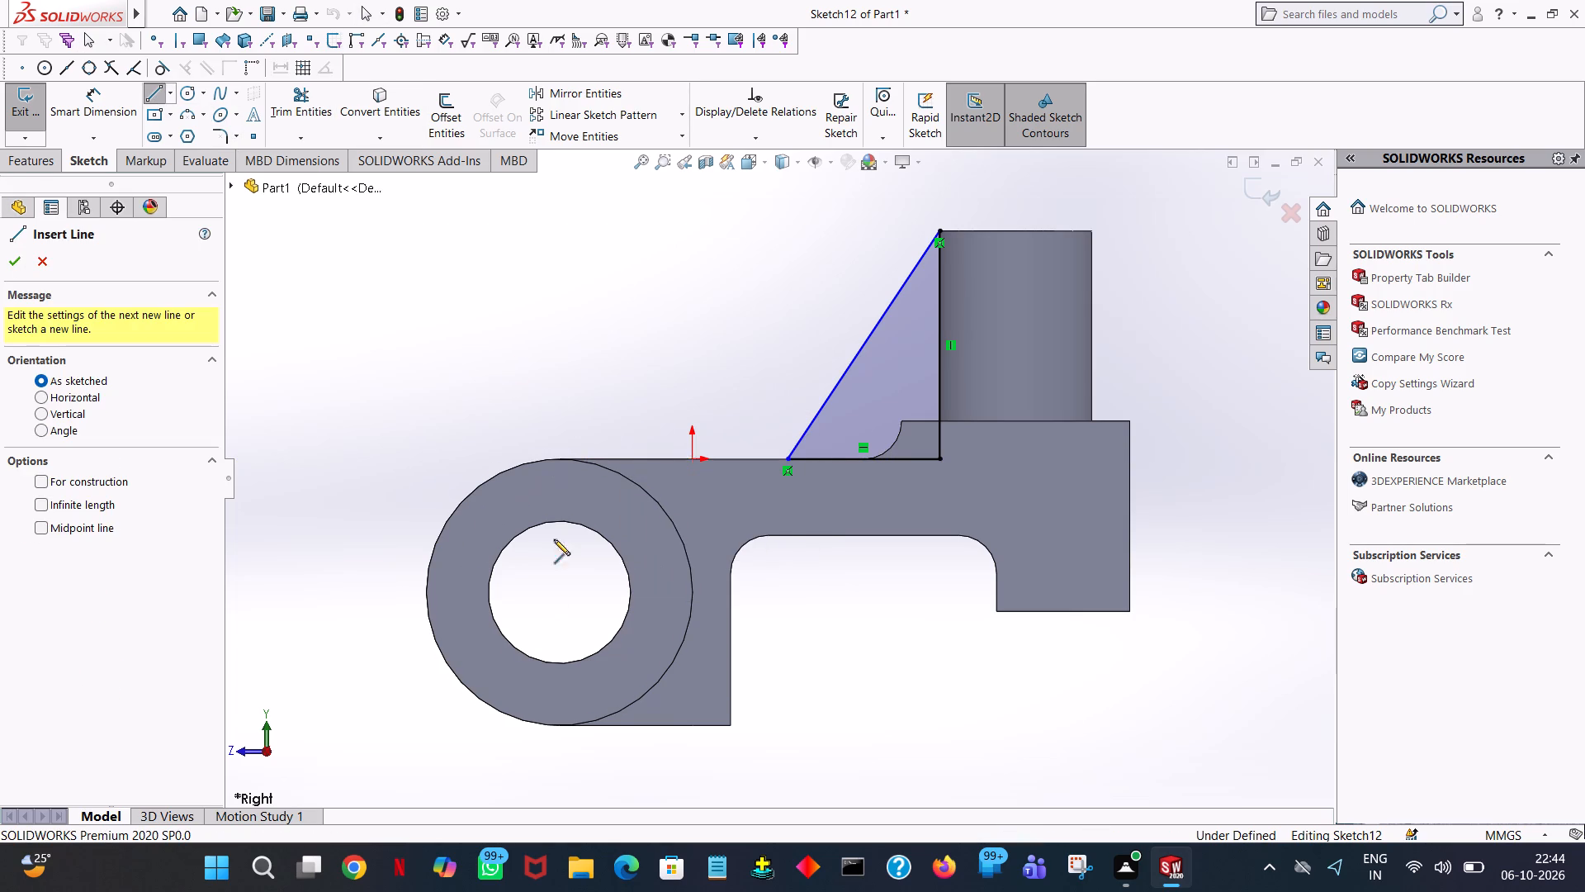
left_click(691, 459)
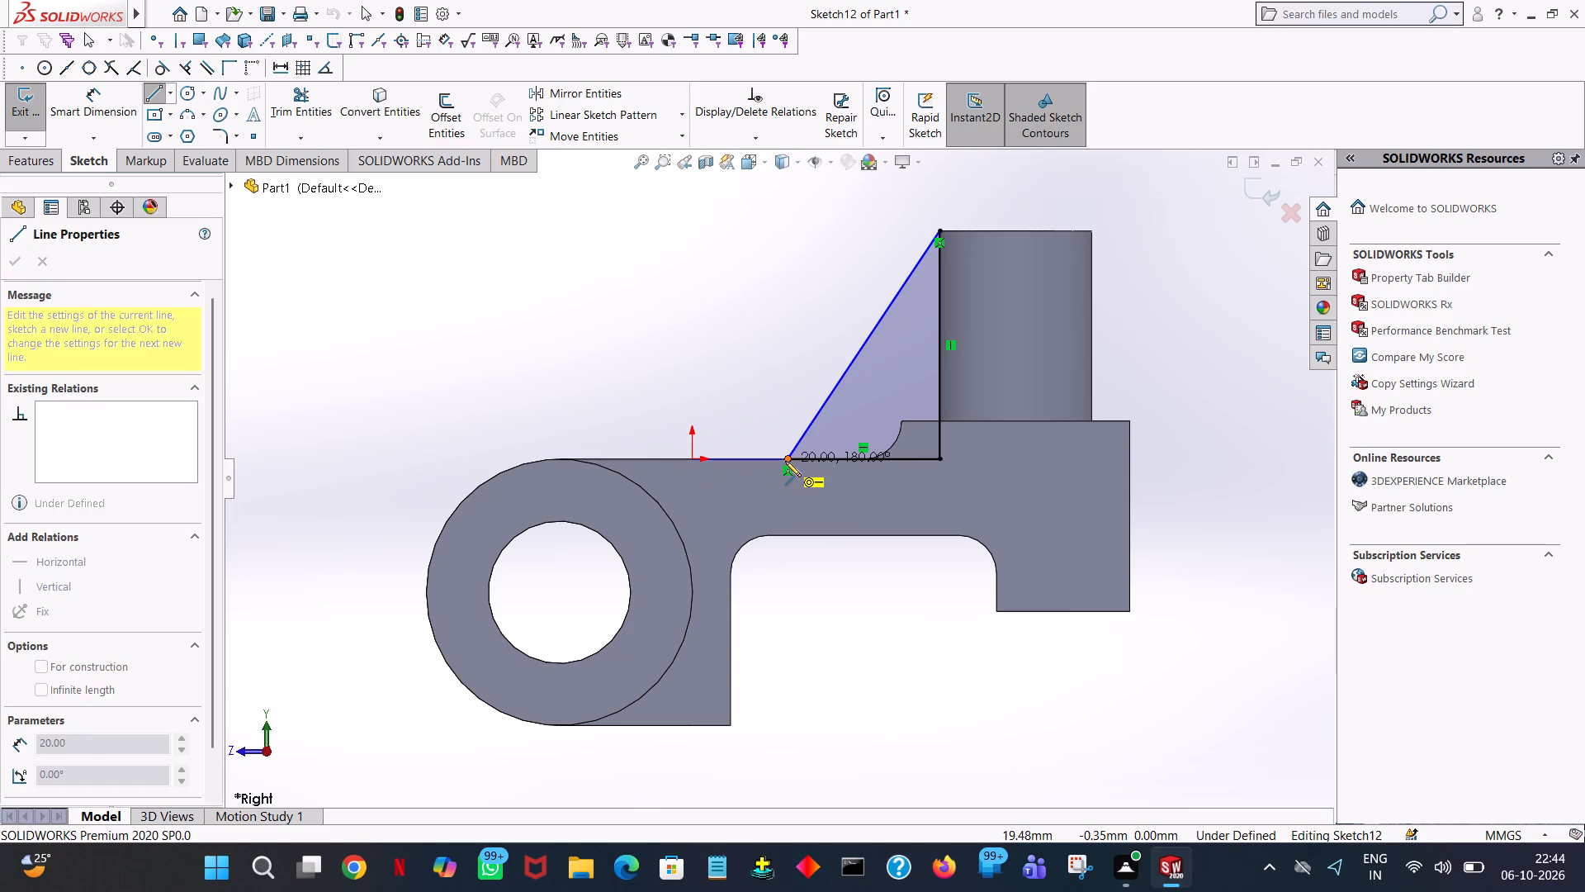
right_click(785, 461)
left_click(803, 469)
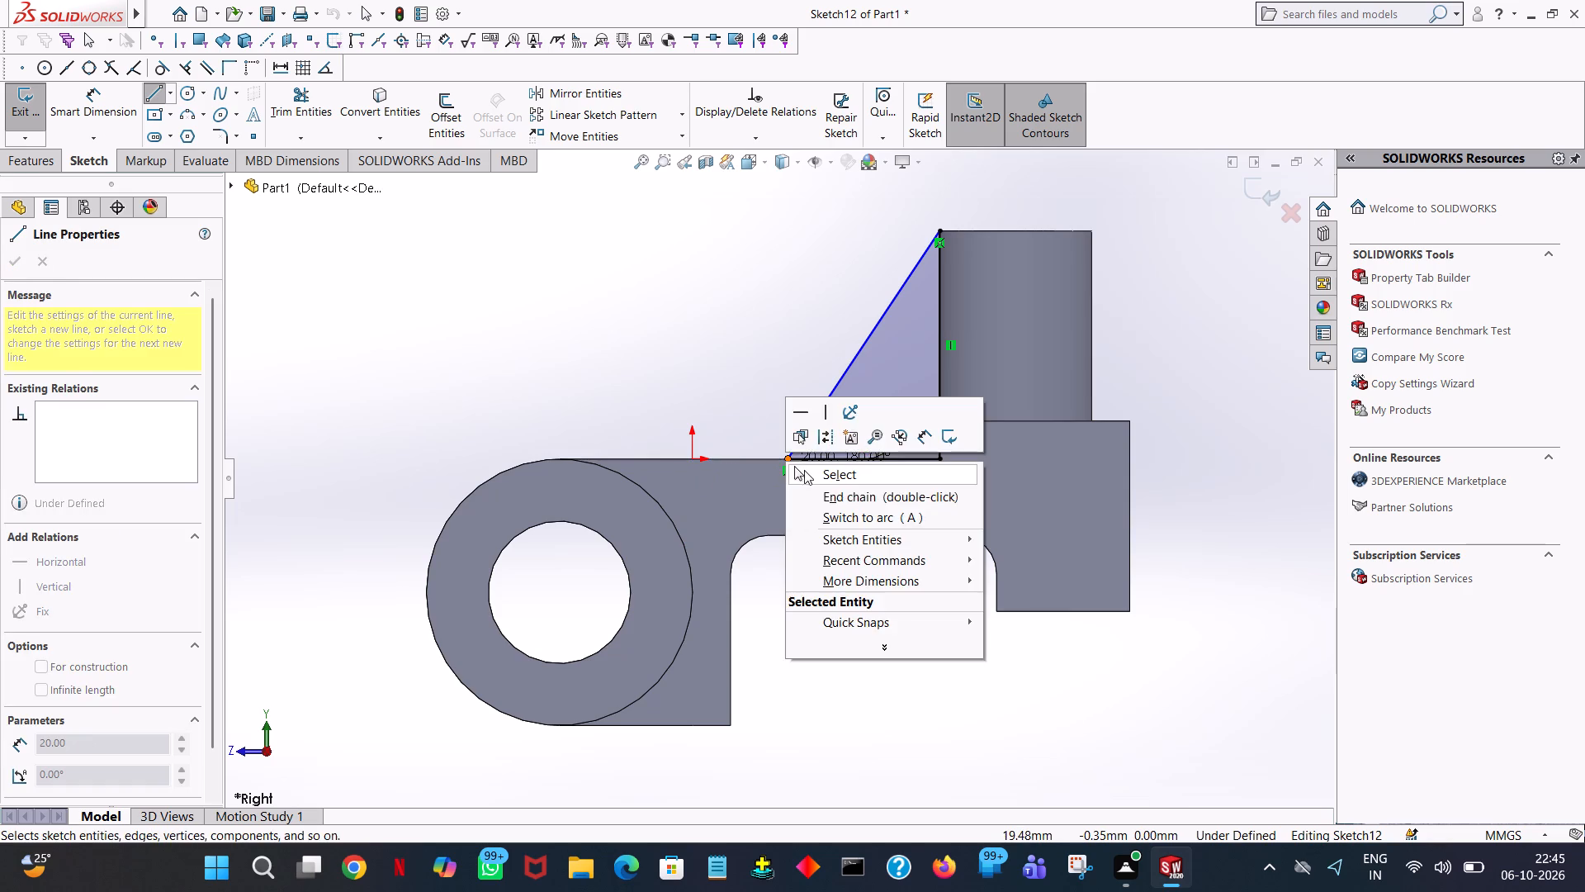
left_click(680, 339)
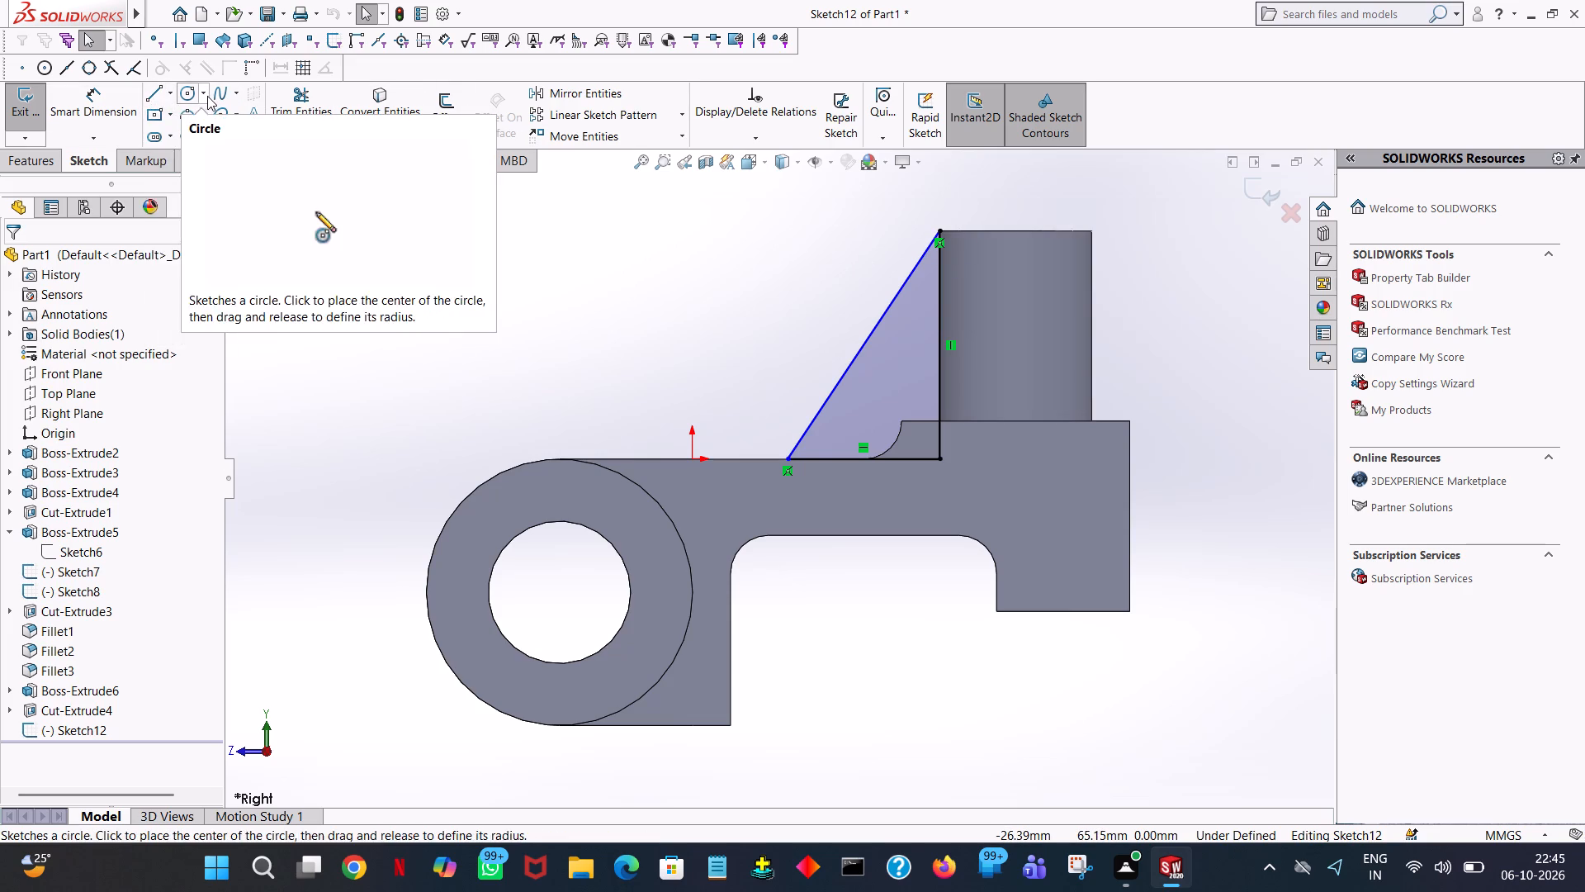
Trim away the triangle's vertical line along the boss edge.
left_click(309, 113)
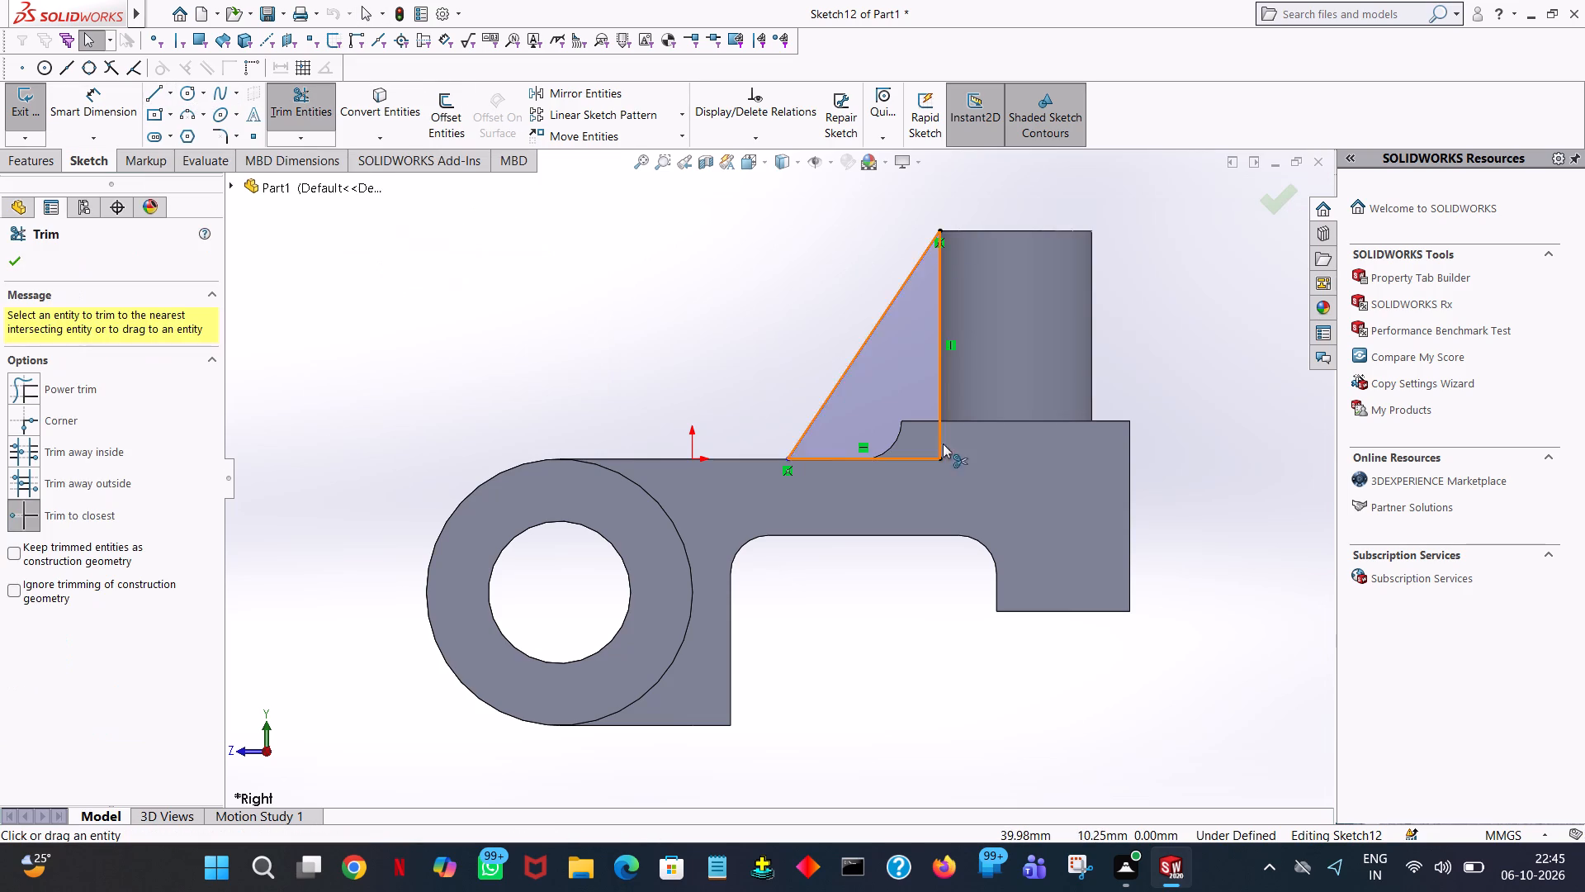
left_click(942, 400)
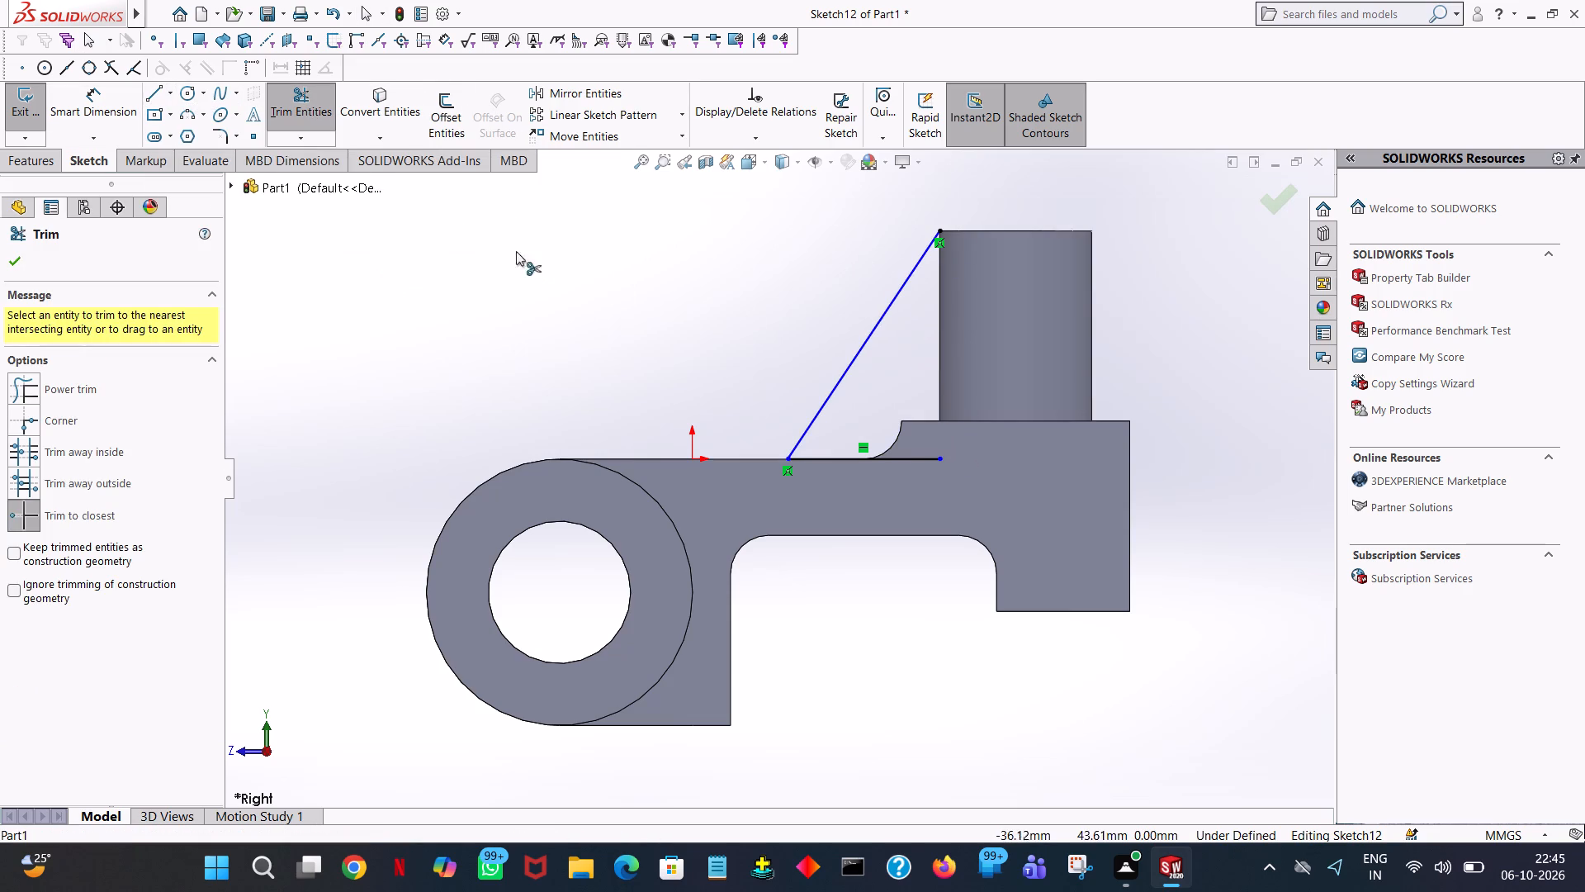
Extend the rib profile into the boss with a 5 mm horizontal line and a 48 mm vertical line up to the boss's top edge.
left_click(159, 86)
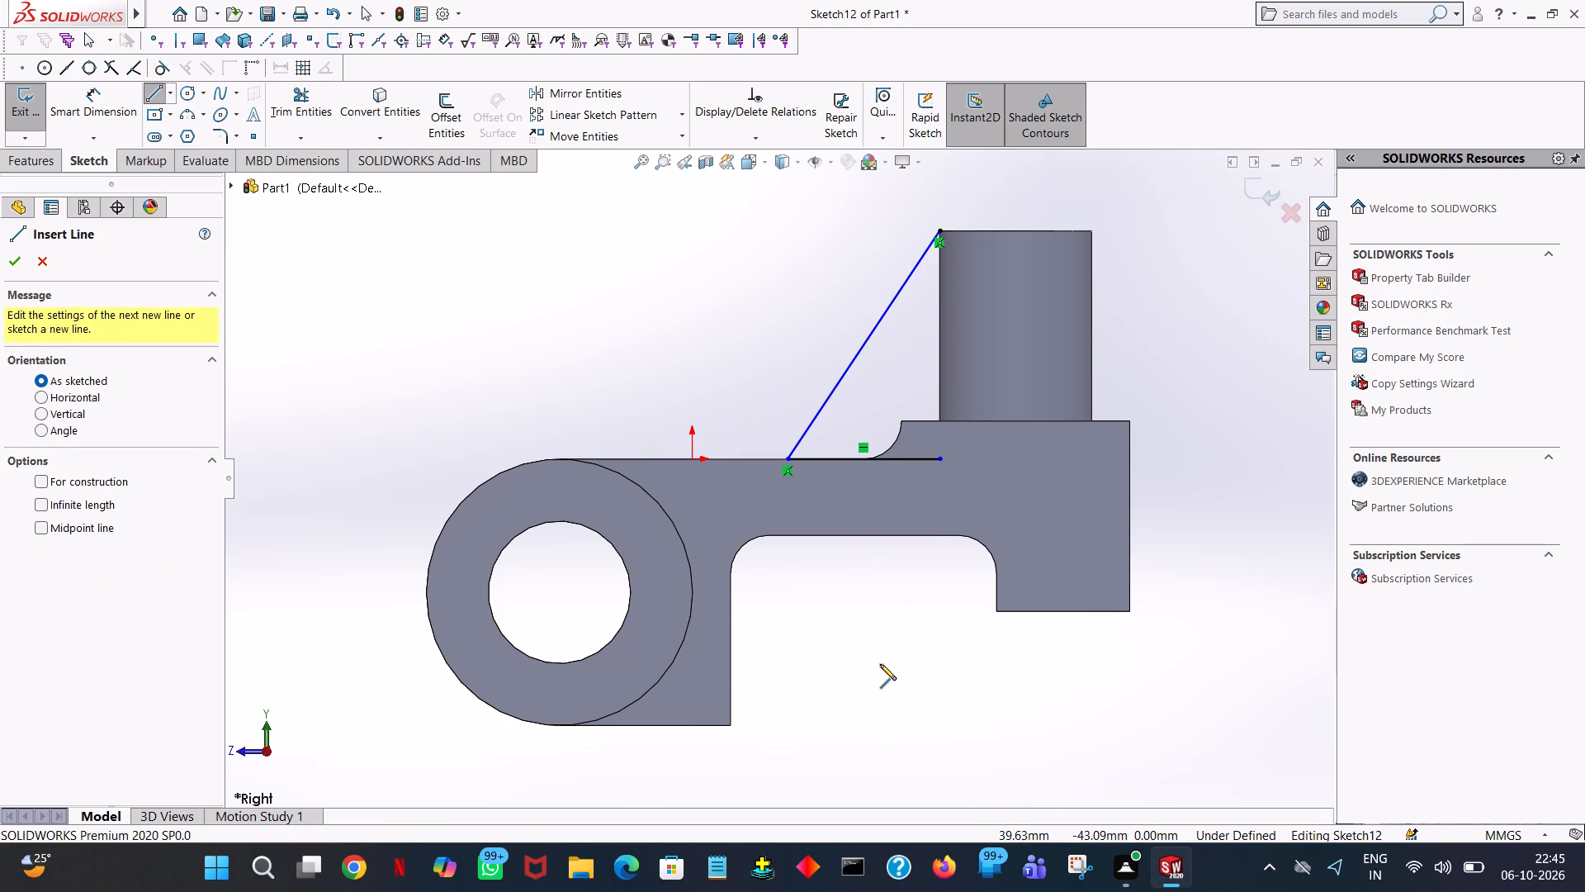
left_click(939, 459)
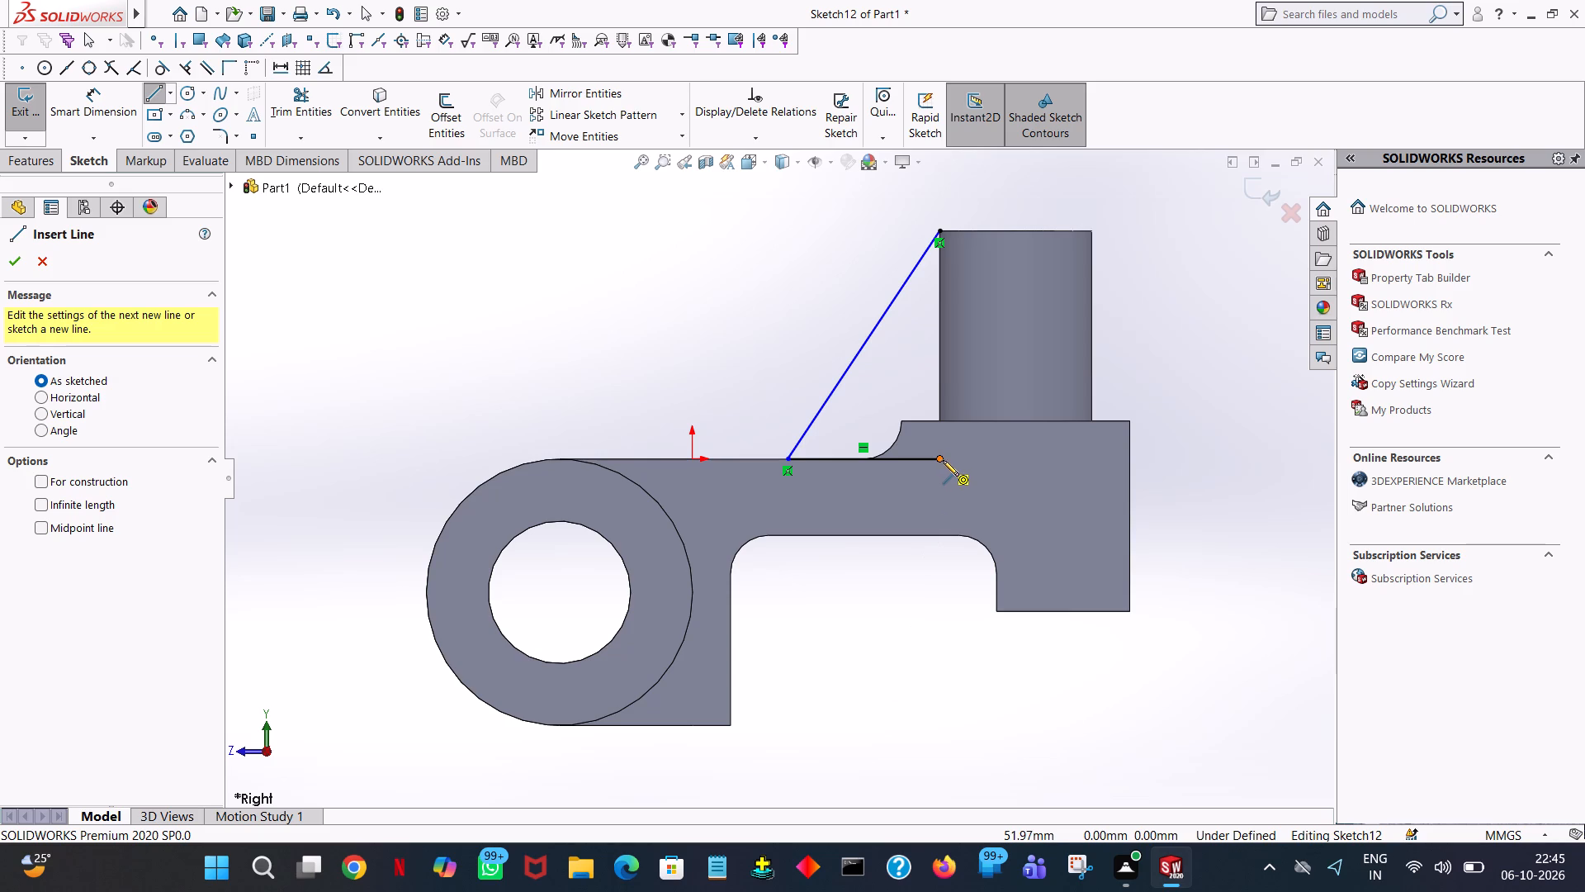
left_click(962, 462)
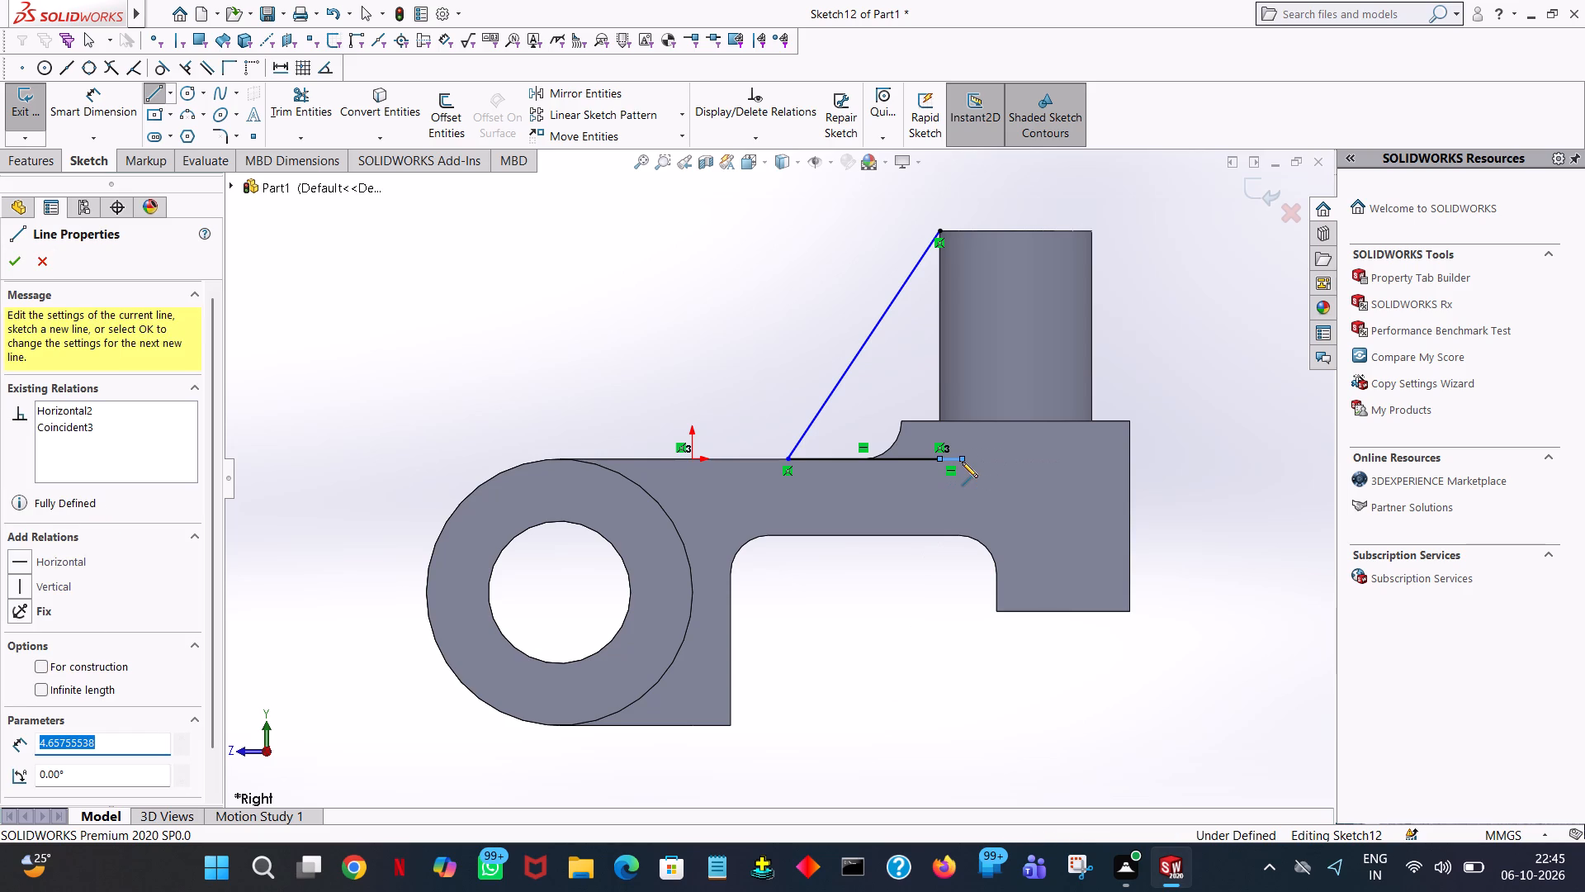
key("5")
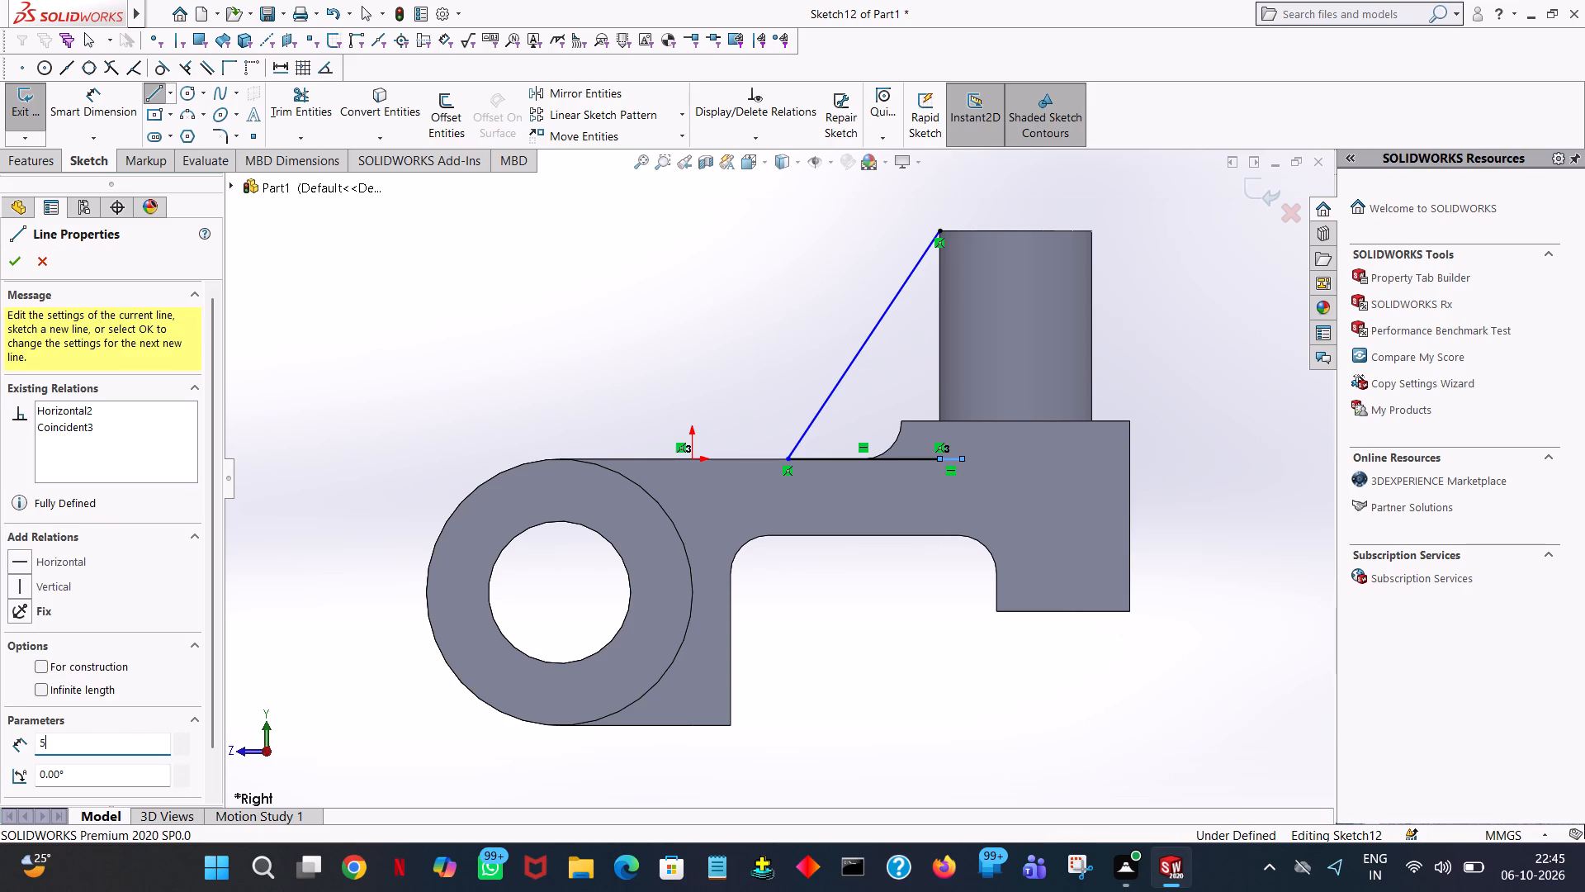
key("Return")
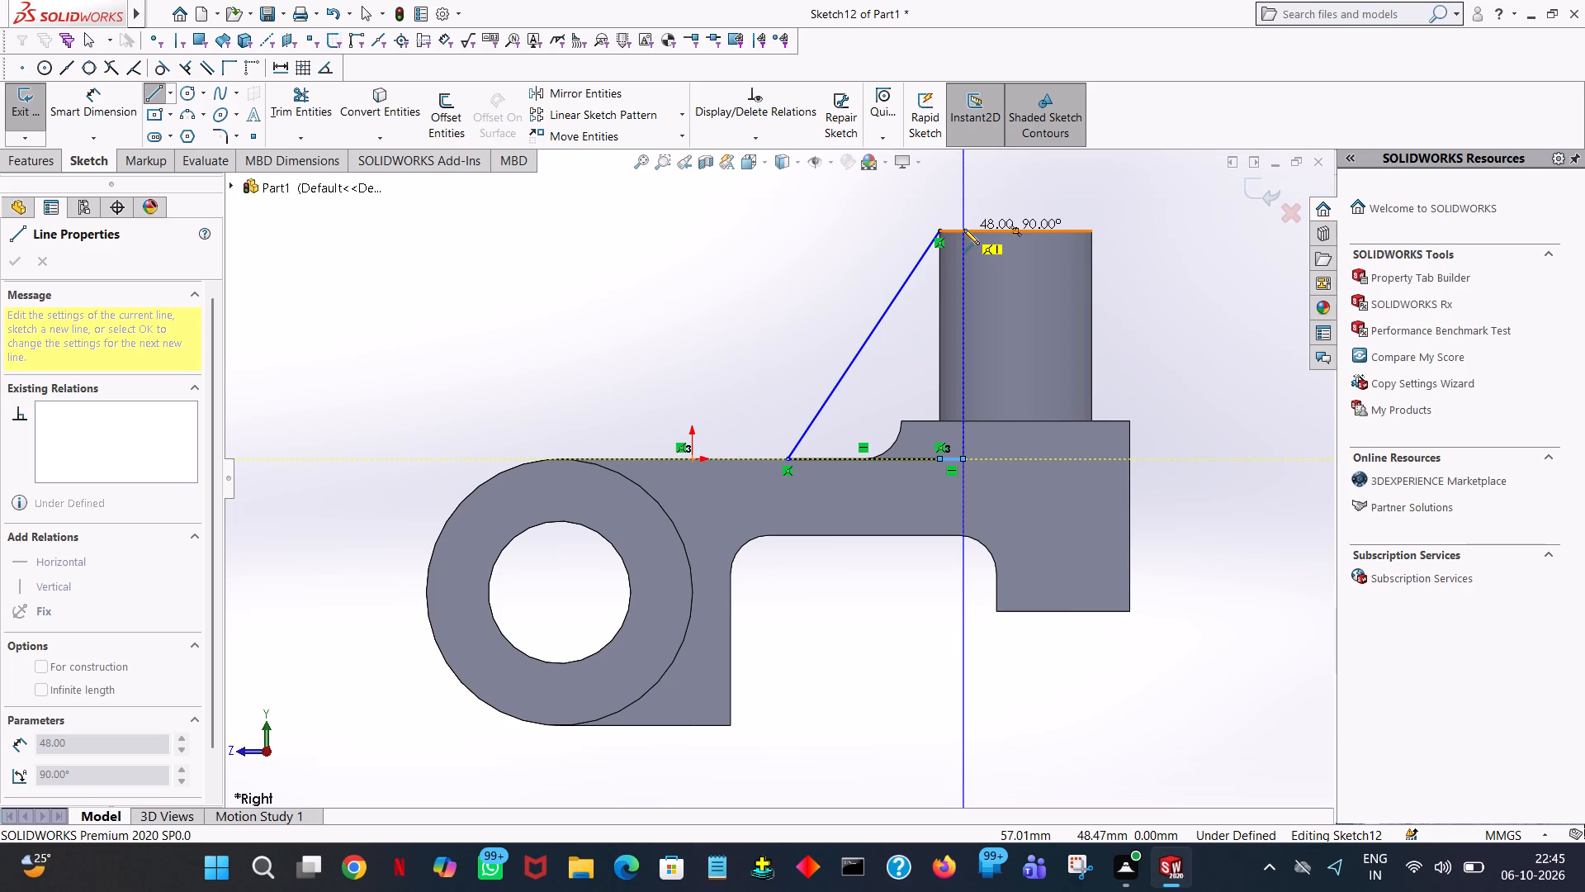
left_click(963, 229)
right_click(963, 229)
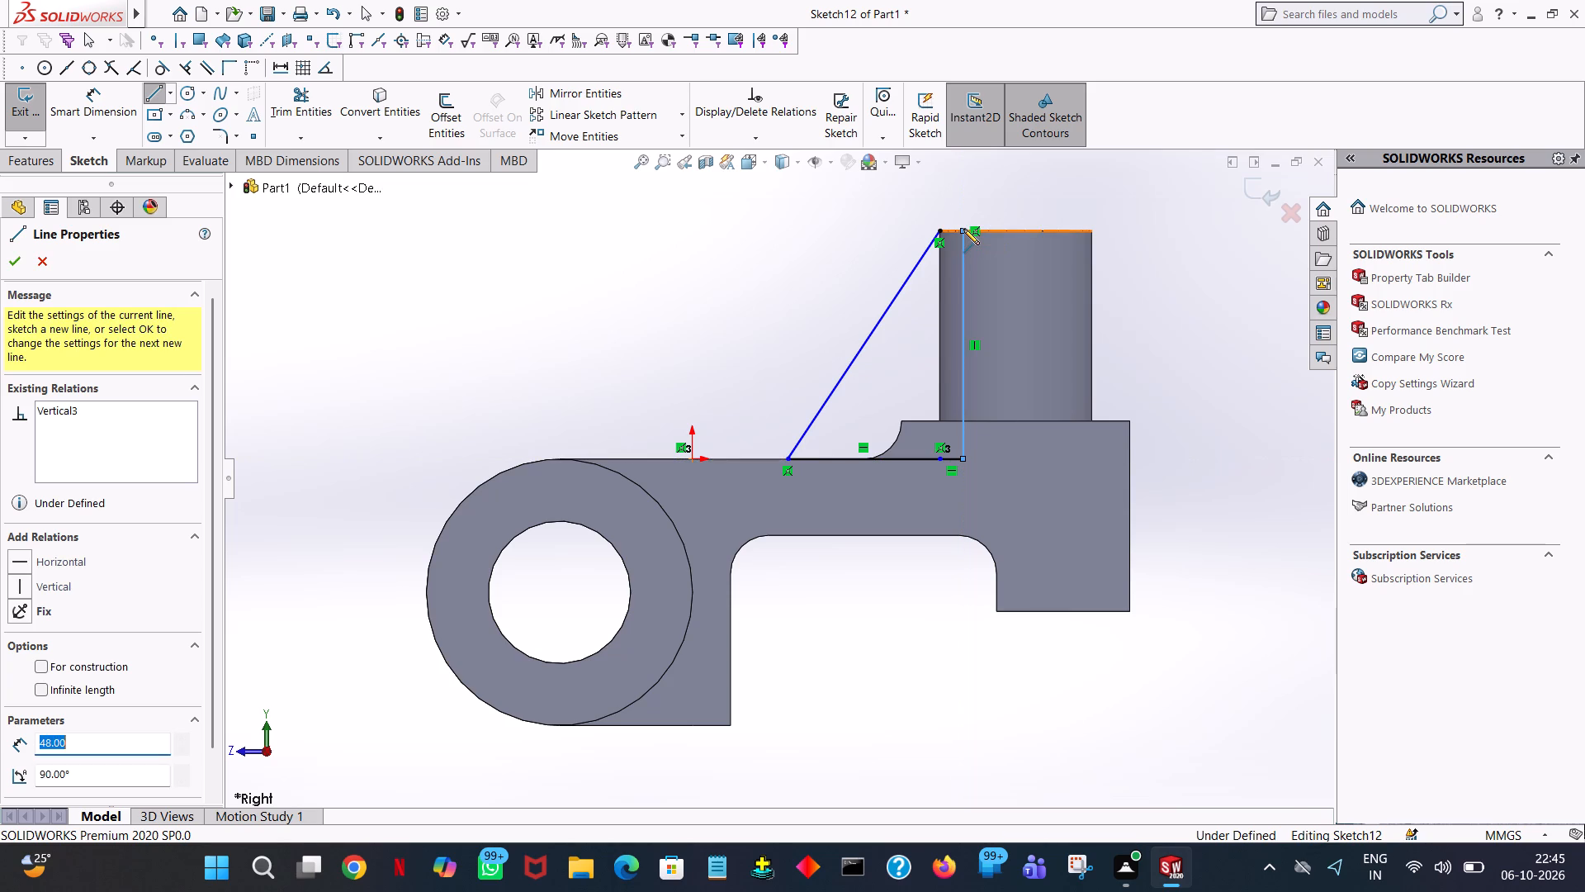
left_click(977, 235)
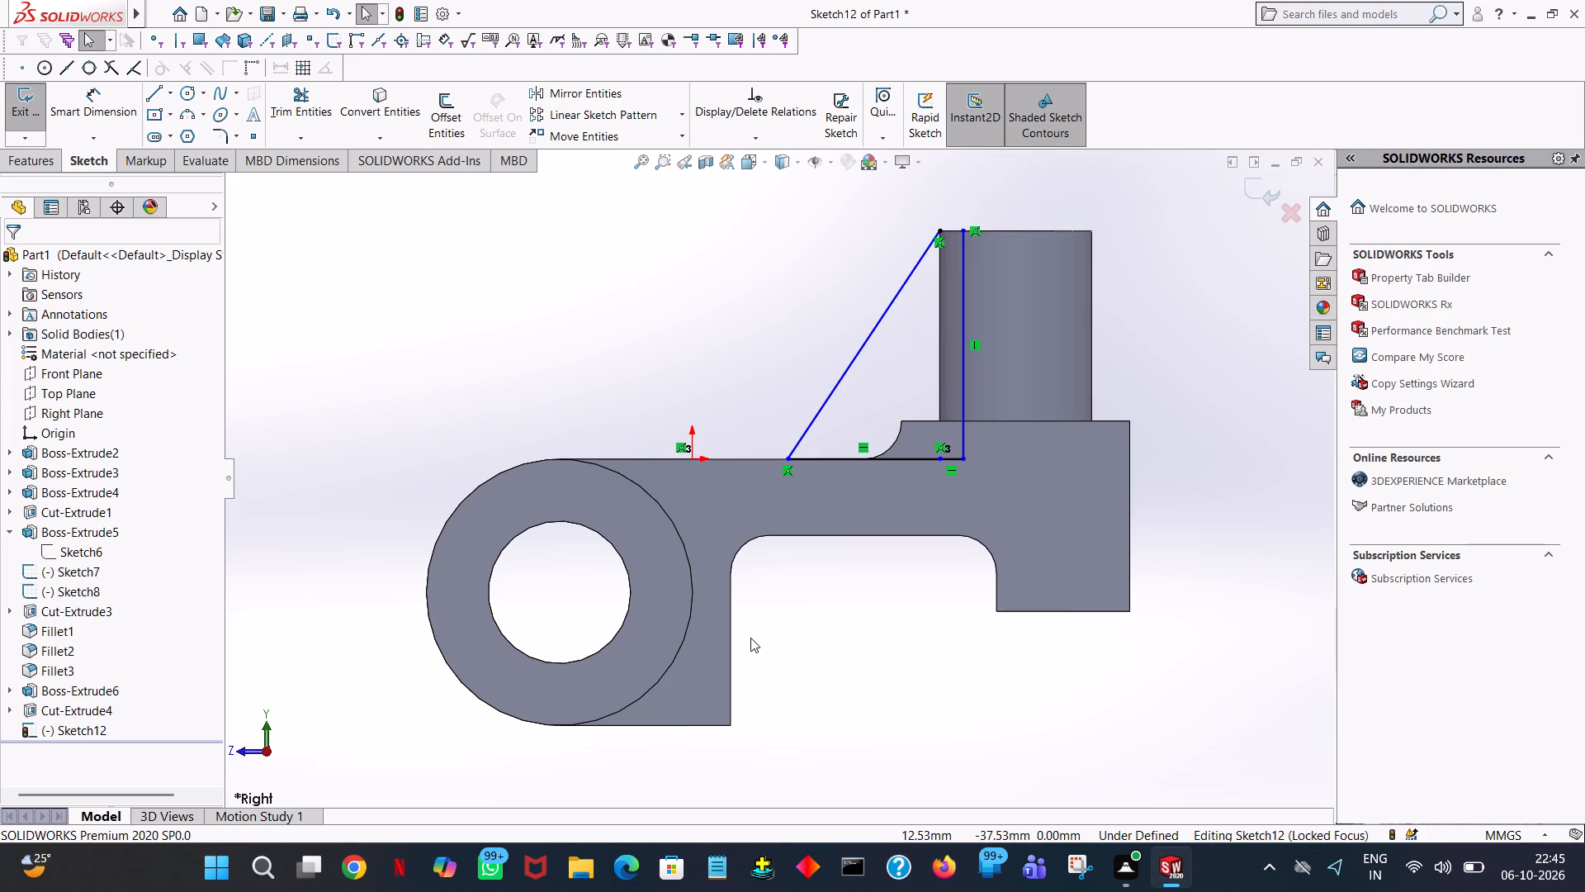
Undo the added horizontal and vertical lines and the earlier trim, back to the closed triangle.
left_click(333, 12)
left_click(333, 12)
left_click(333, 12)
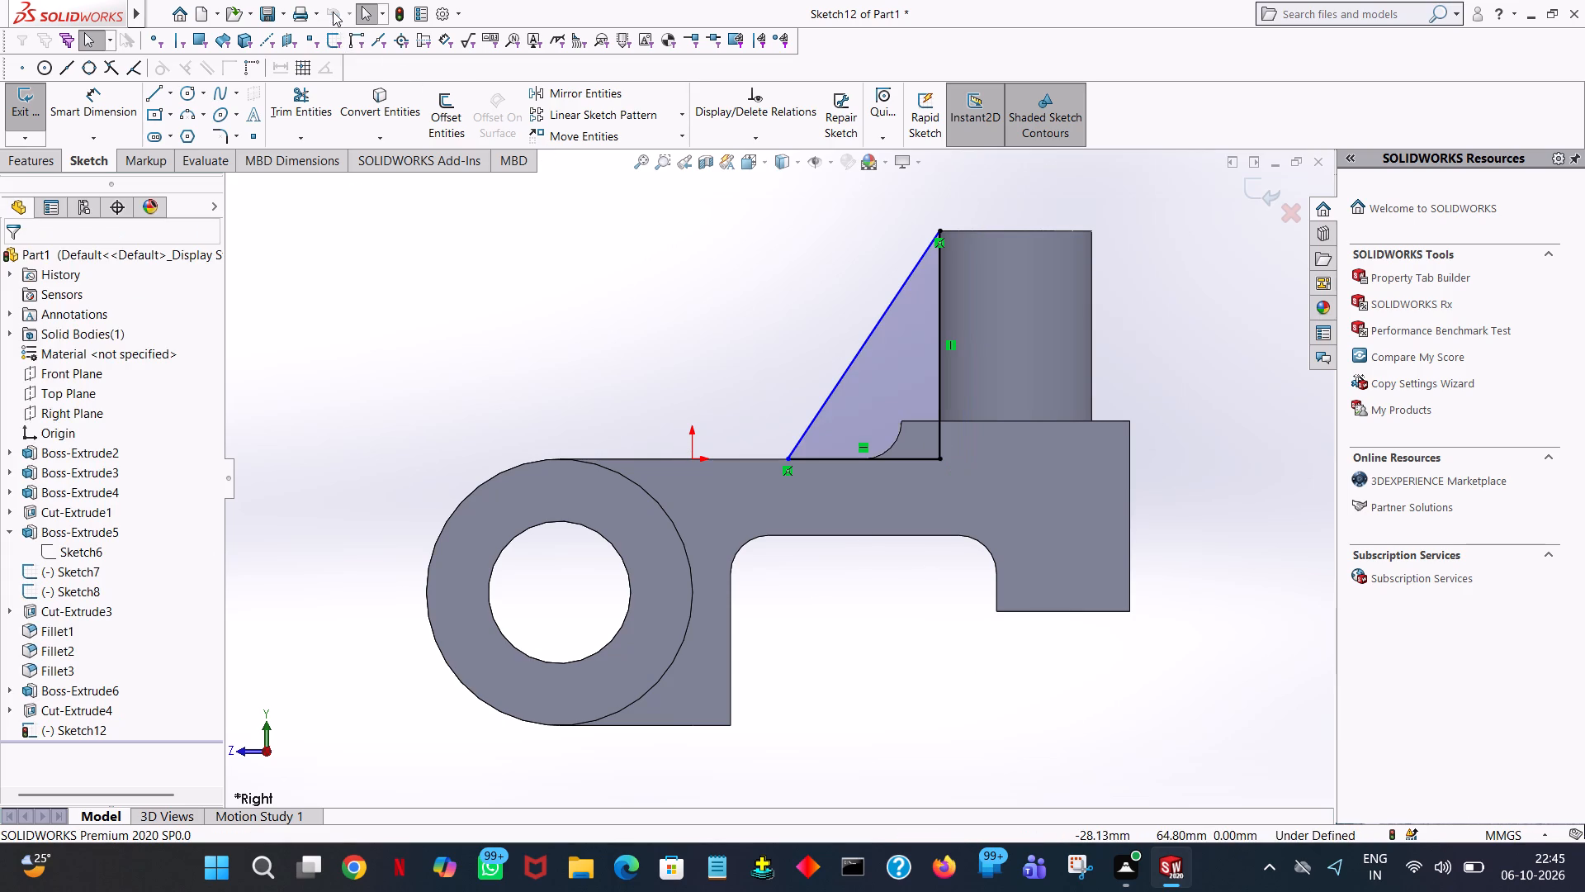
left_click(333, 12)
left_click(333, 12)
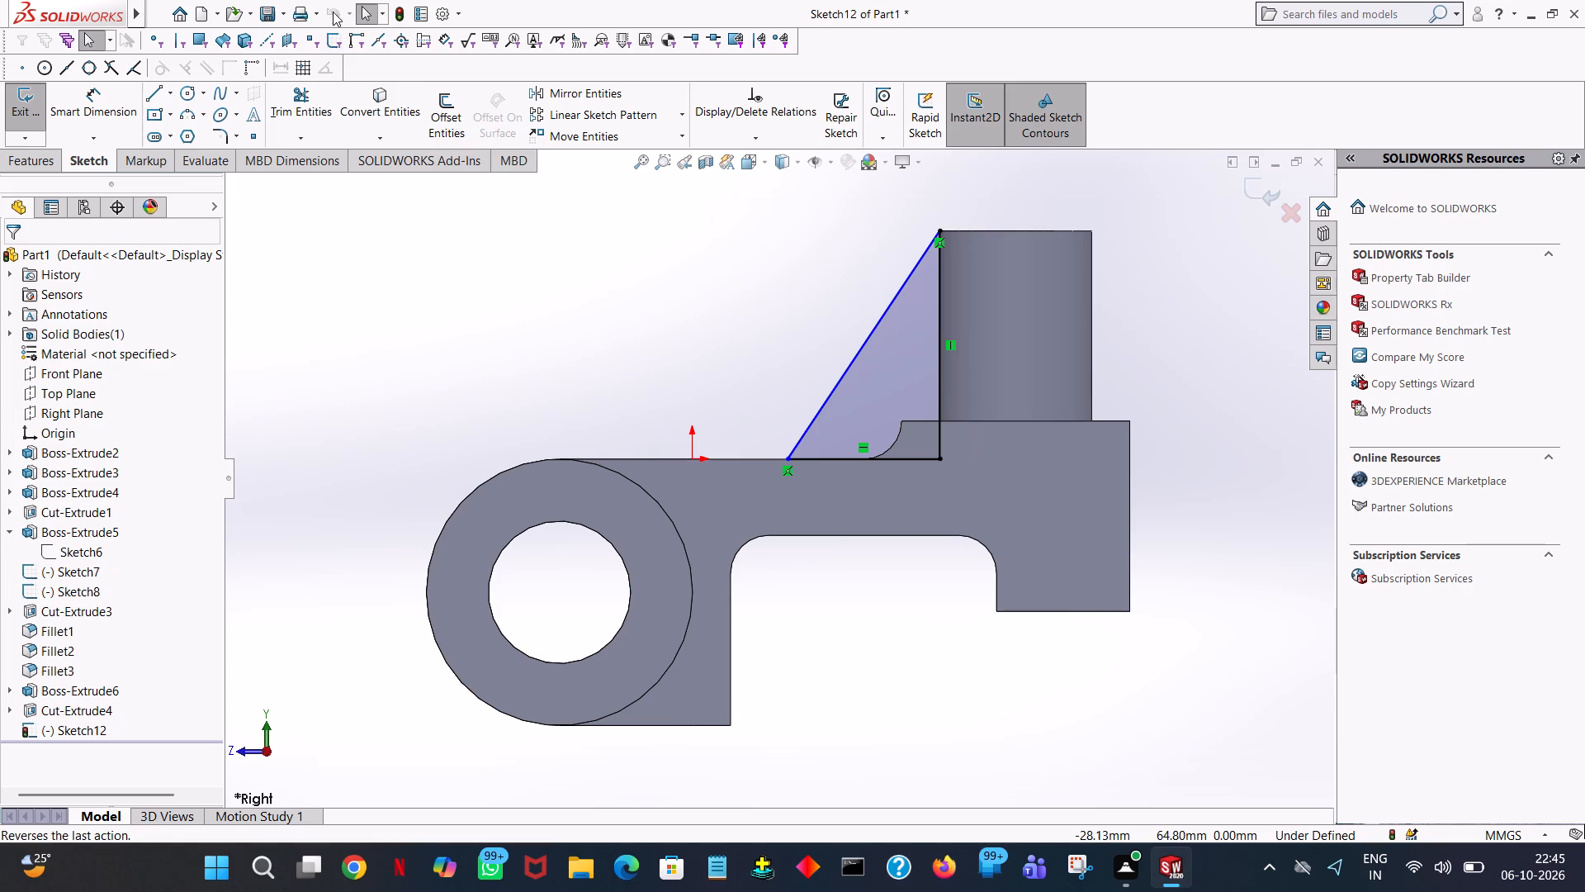
Trim away the triangle's base line and vertical line, keeping only the sloped line.
left_click(301, 98)
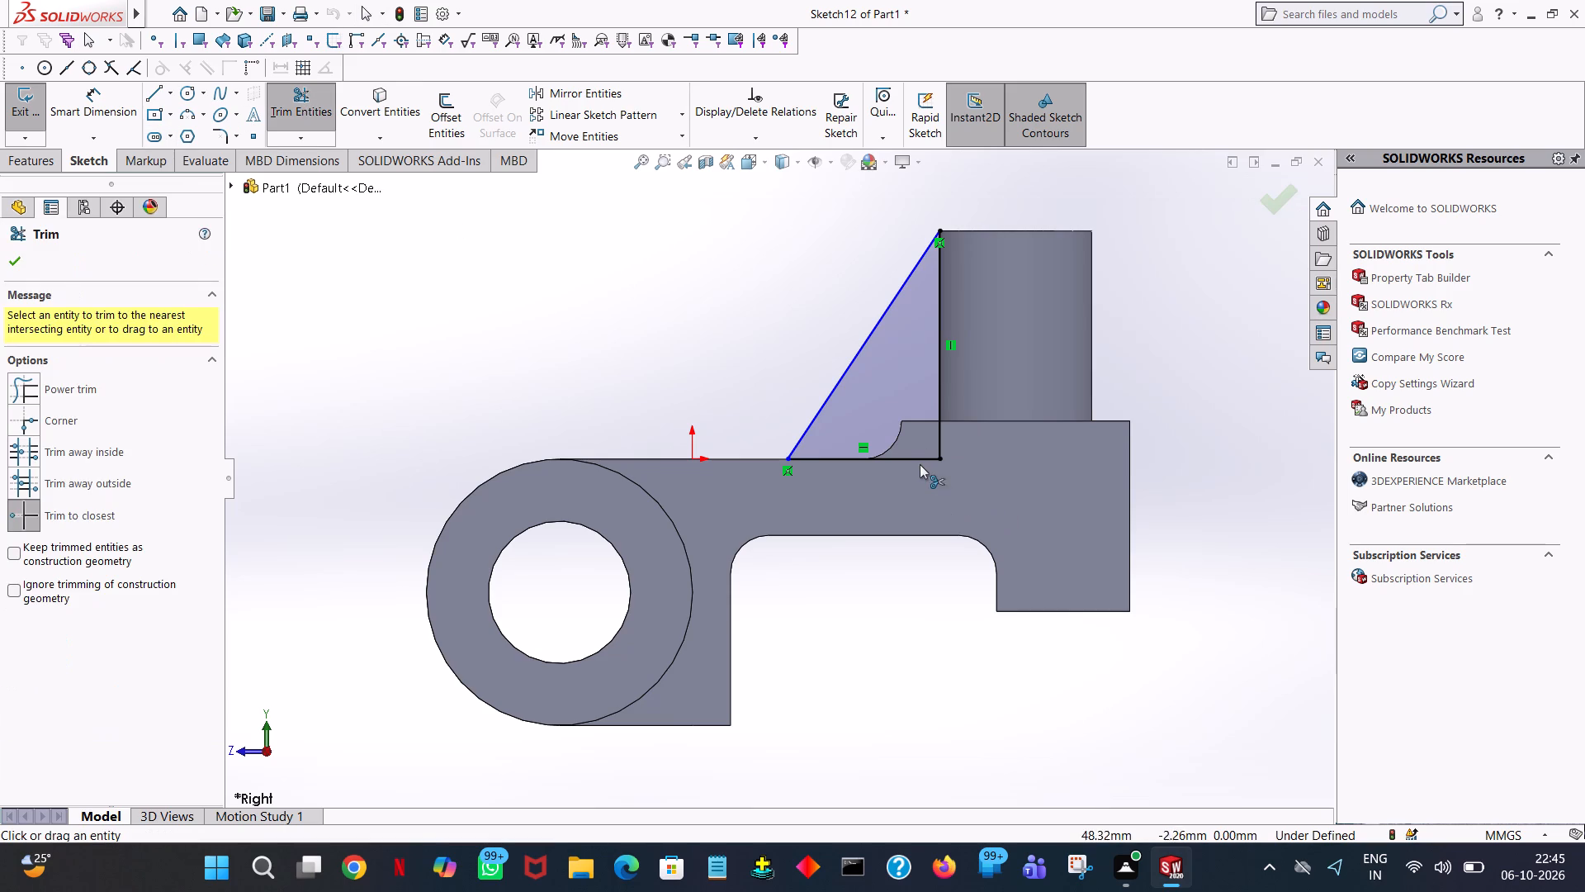
left_click(919, 463)
left_click(939, 411)
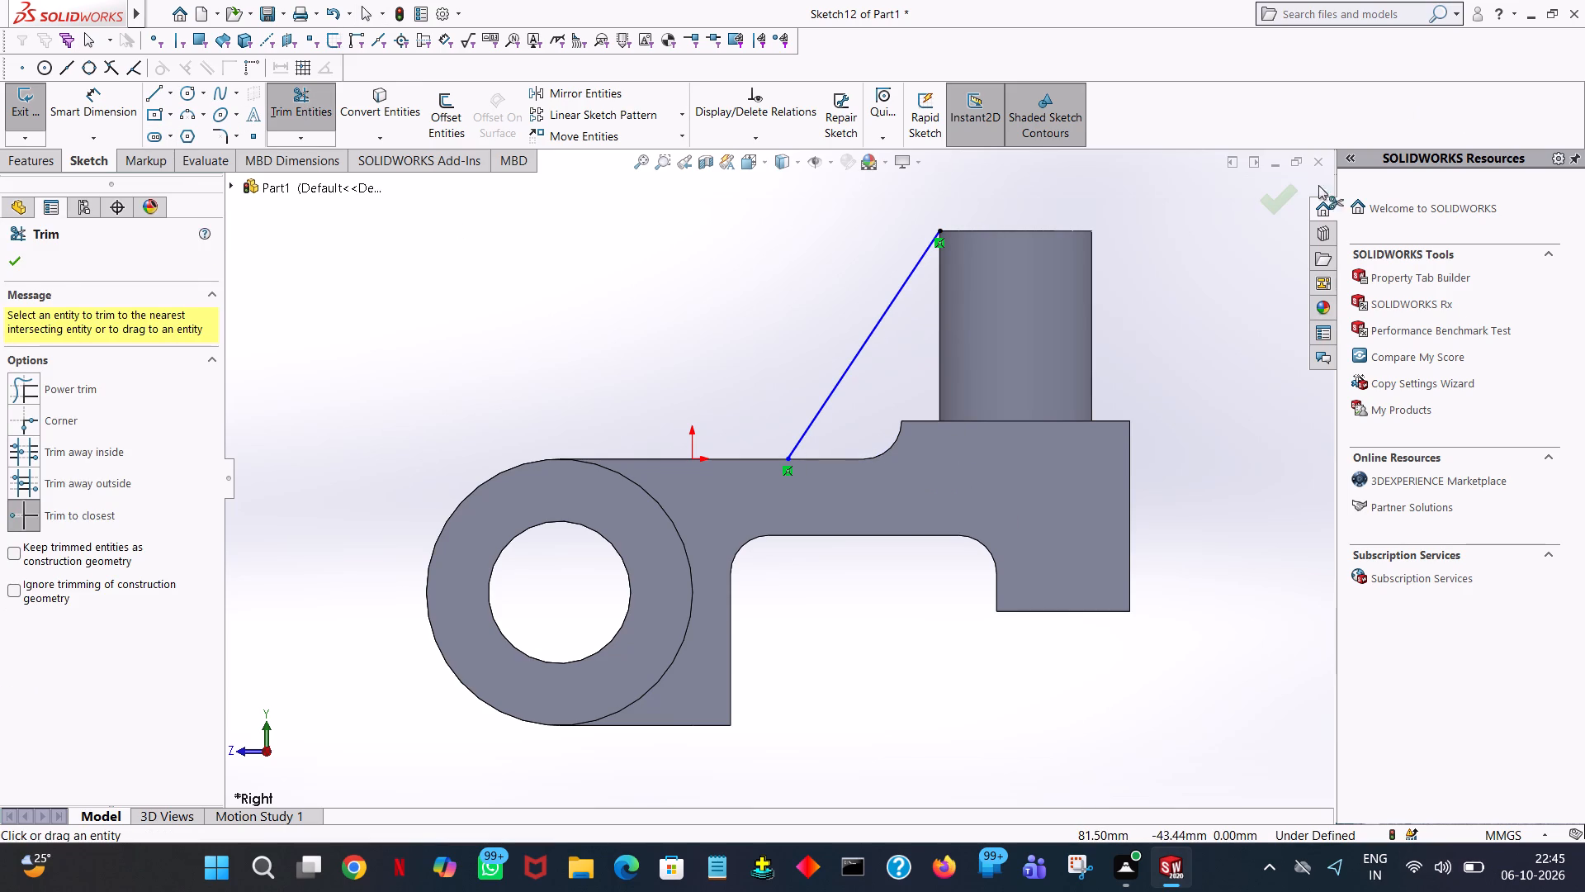
left_click(1280, 194)
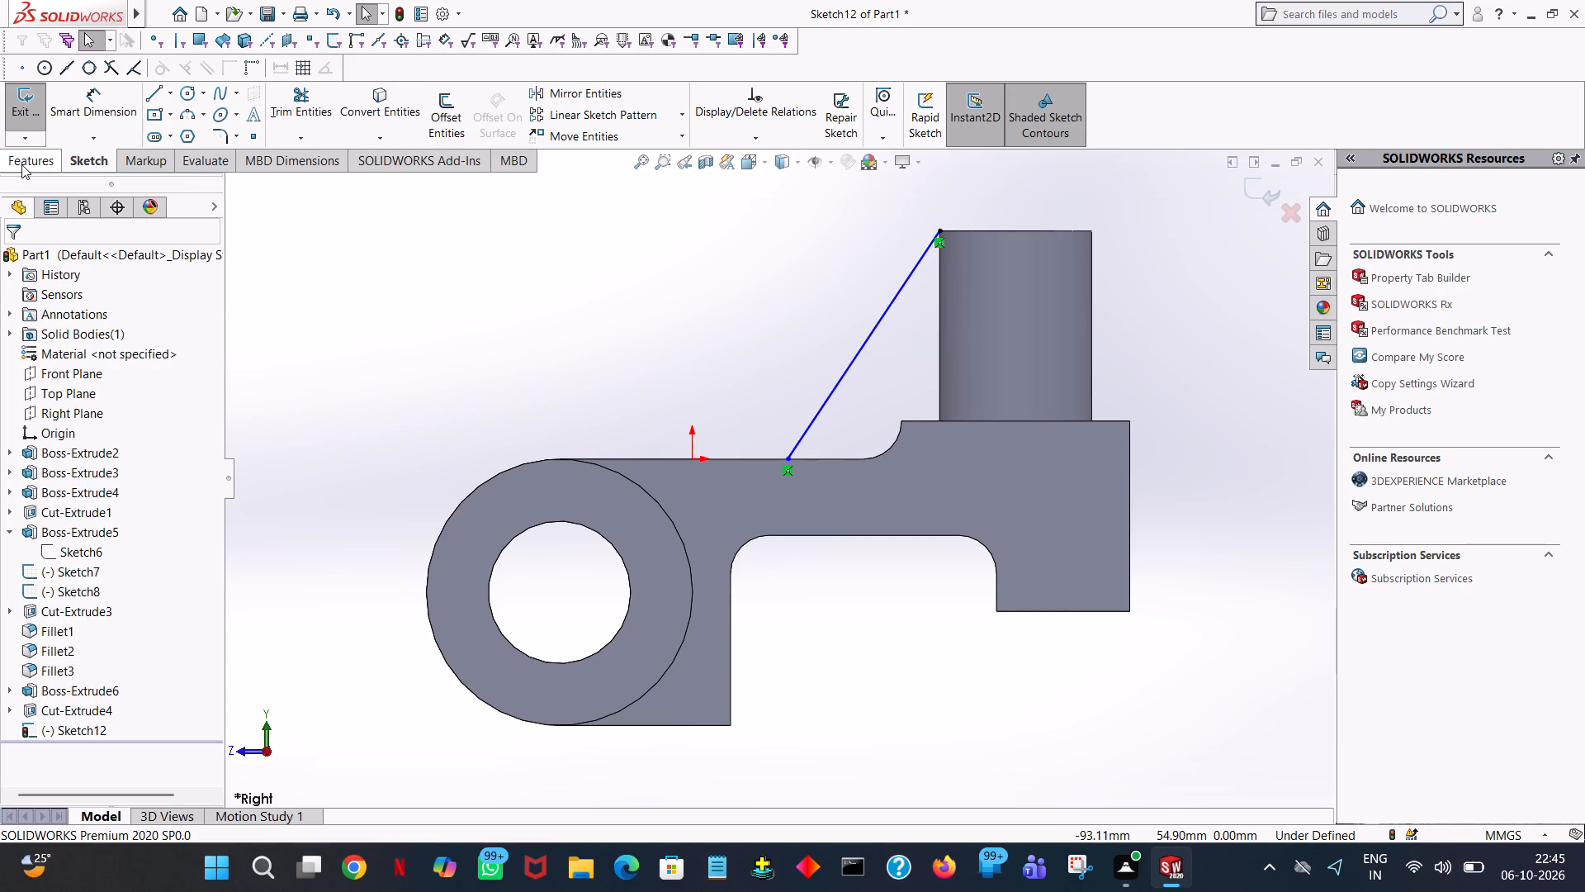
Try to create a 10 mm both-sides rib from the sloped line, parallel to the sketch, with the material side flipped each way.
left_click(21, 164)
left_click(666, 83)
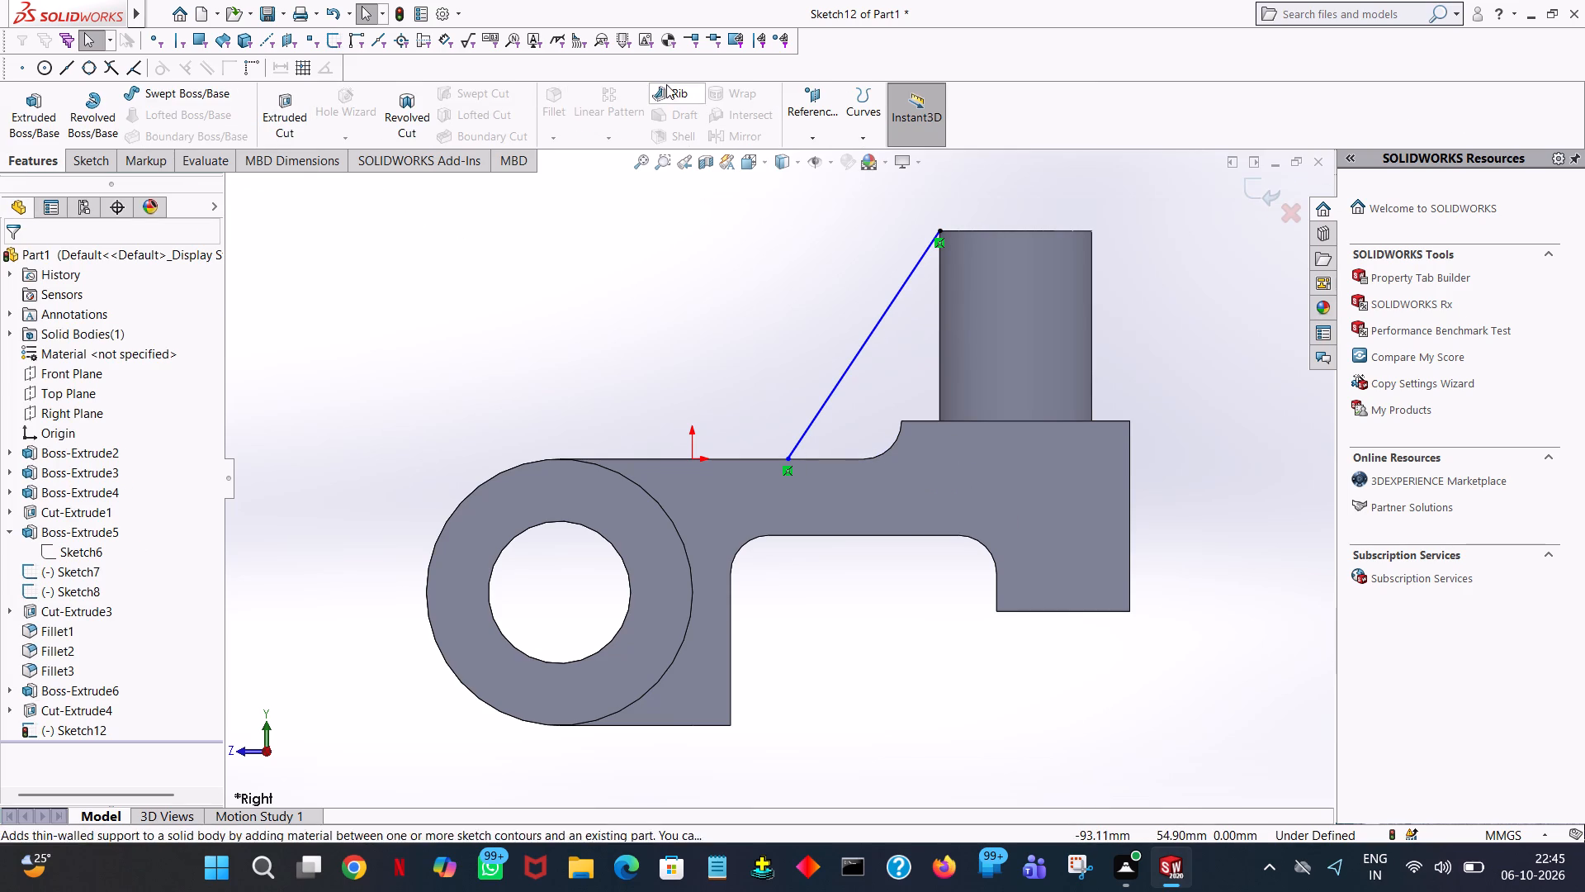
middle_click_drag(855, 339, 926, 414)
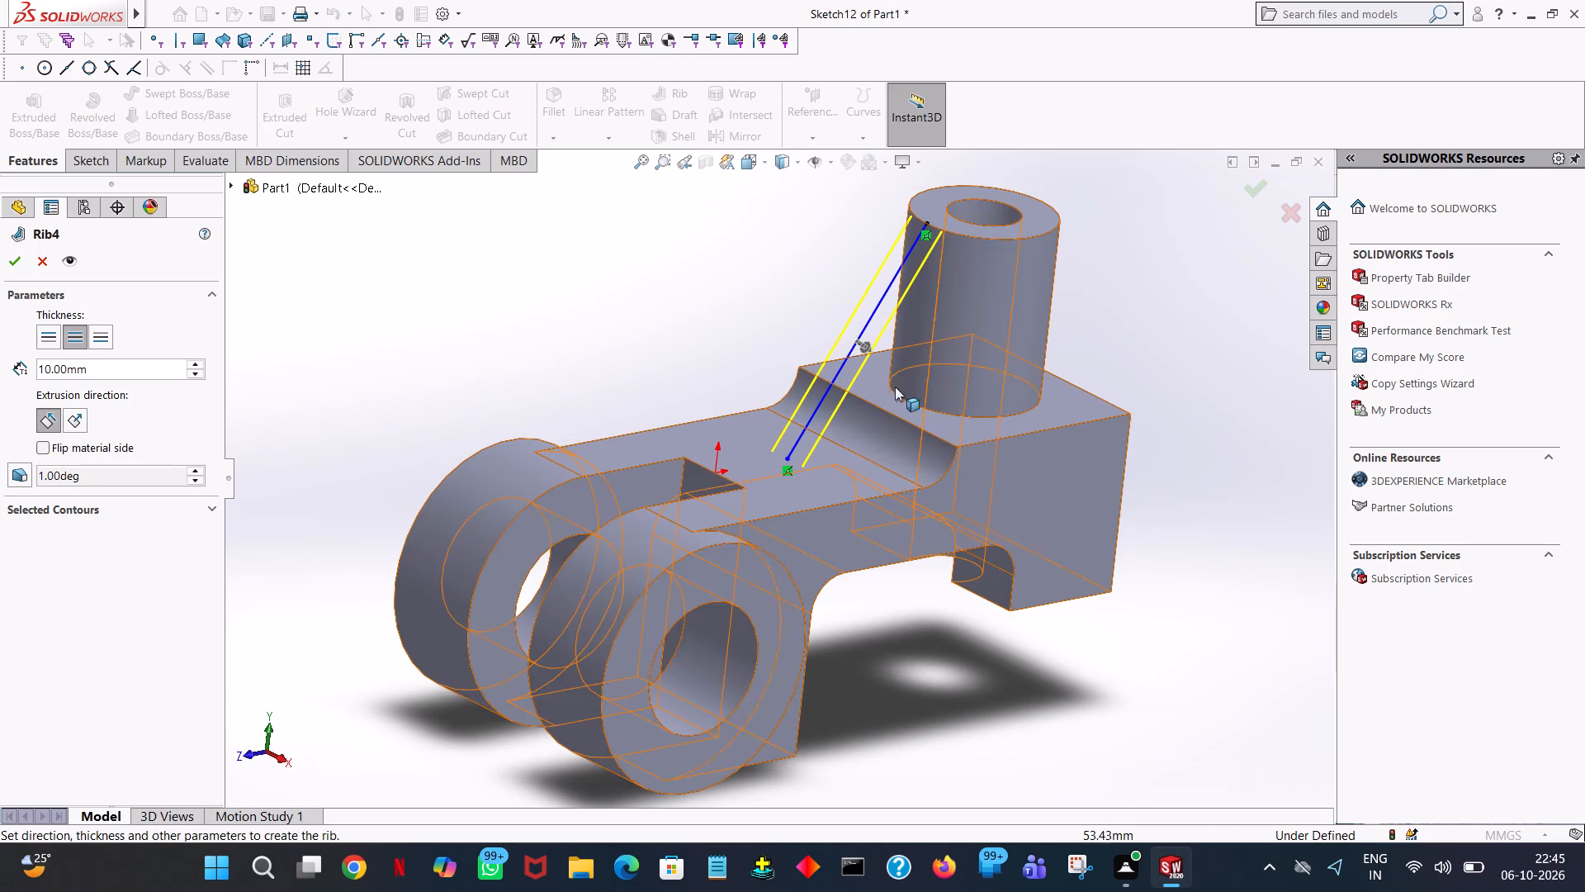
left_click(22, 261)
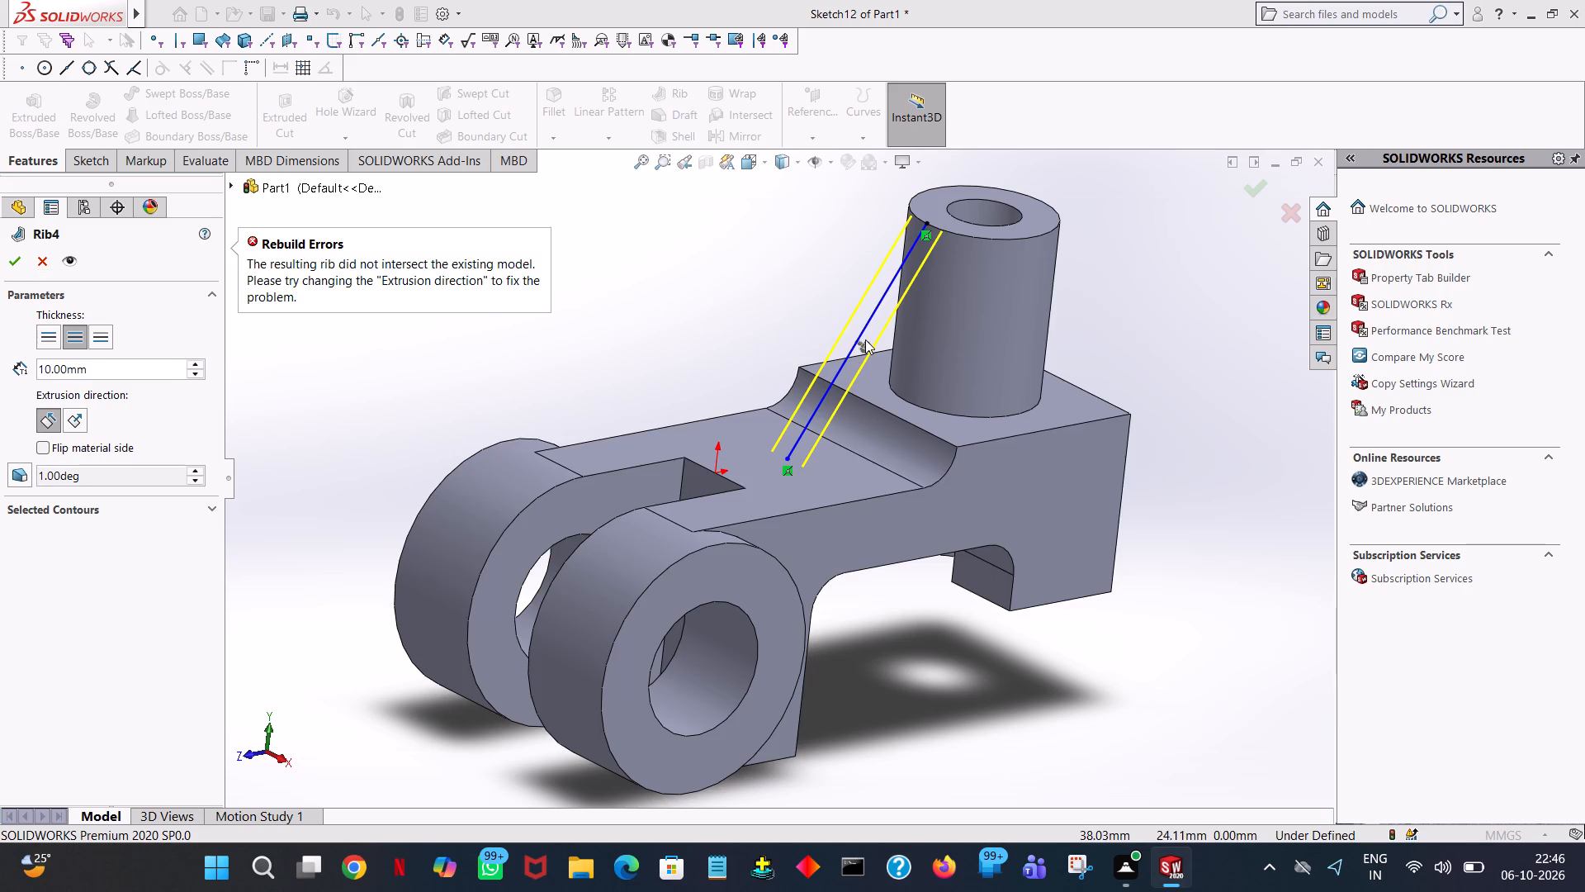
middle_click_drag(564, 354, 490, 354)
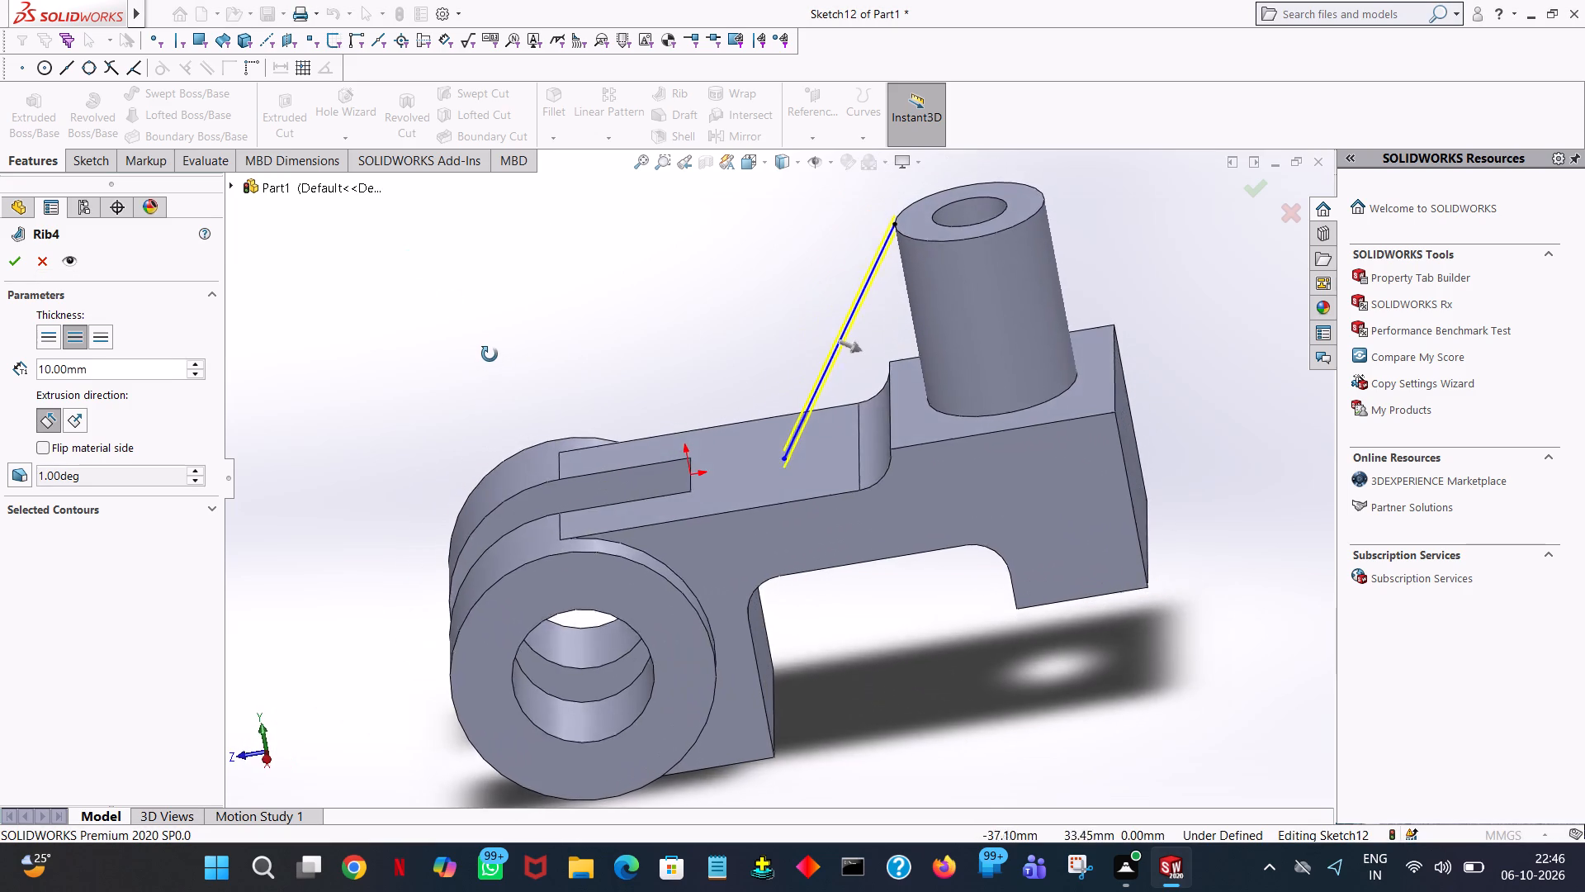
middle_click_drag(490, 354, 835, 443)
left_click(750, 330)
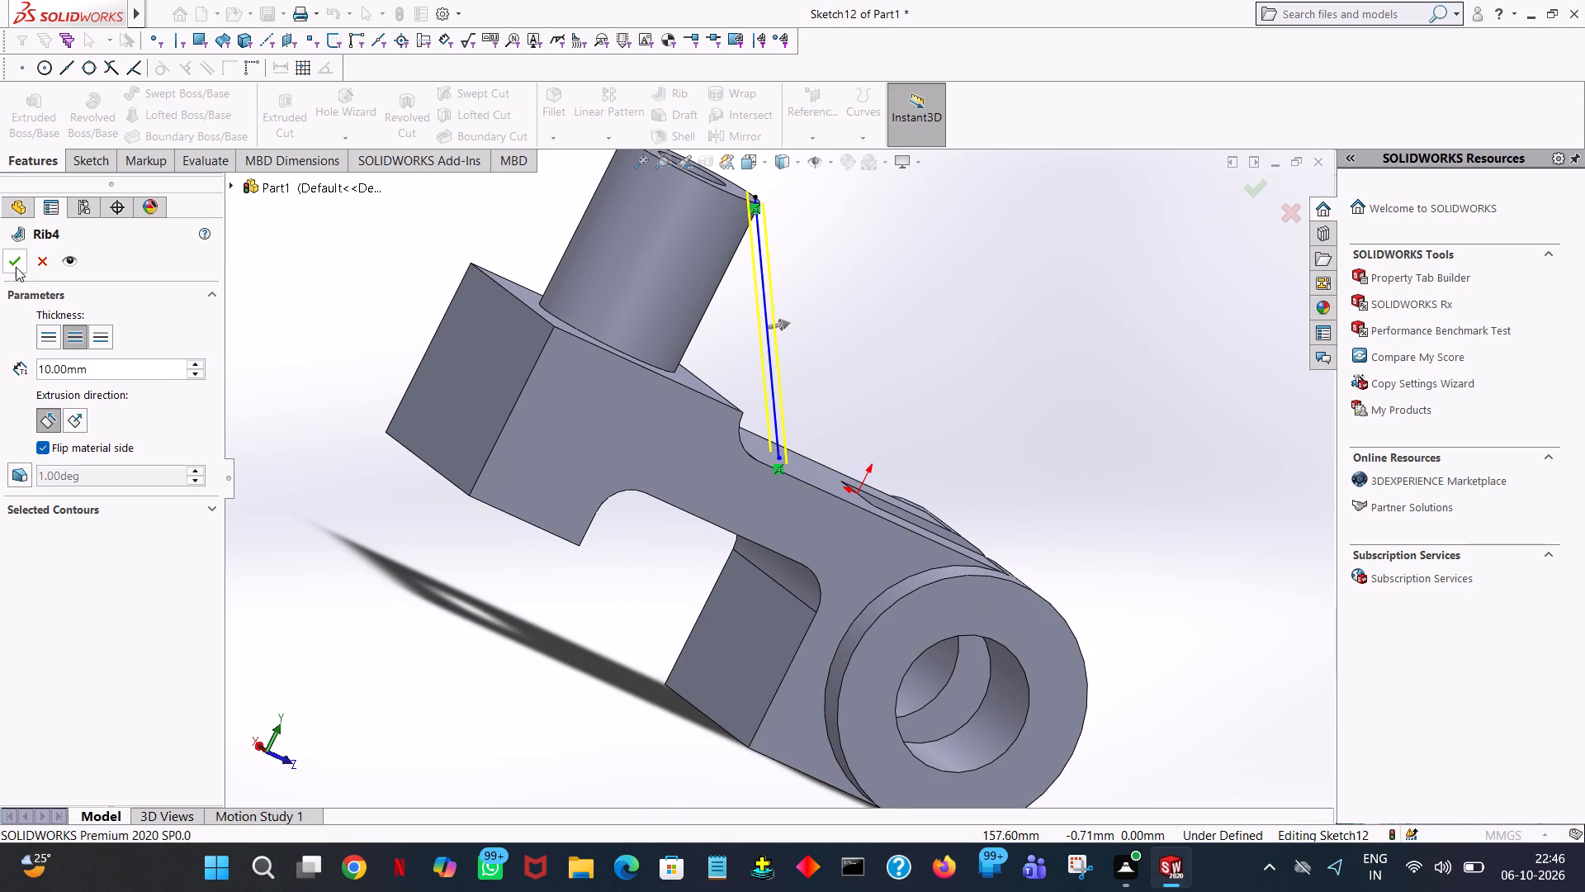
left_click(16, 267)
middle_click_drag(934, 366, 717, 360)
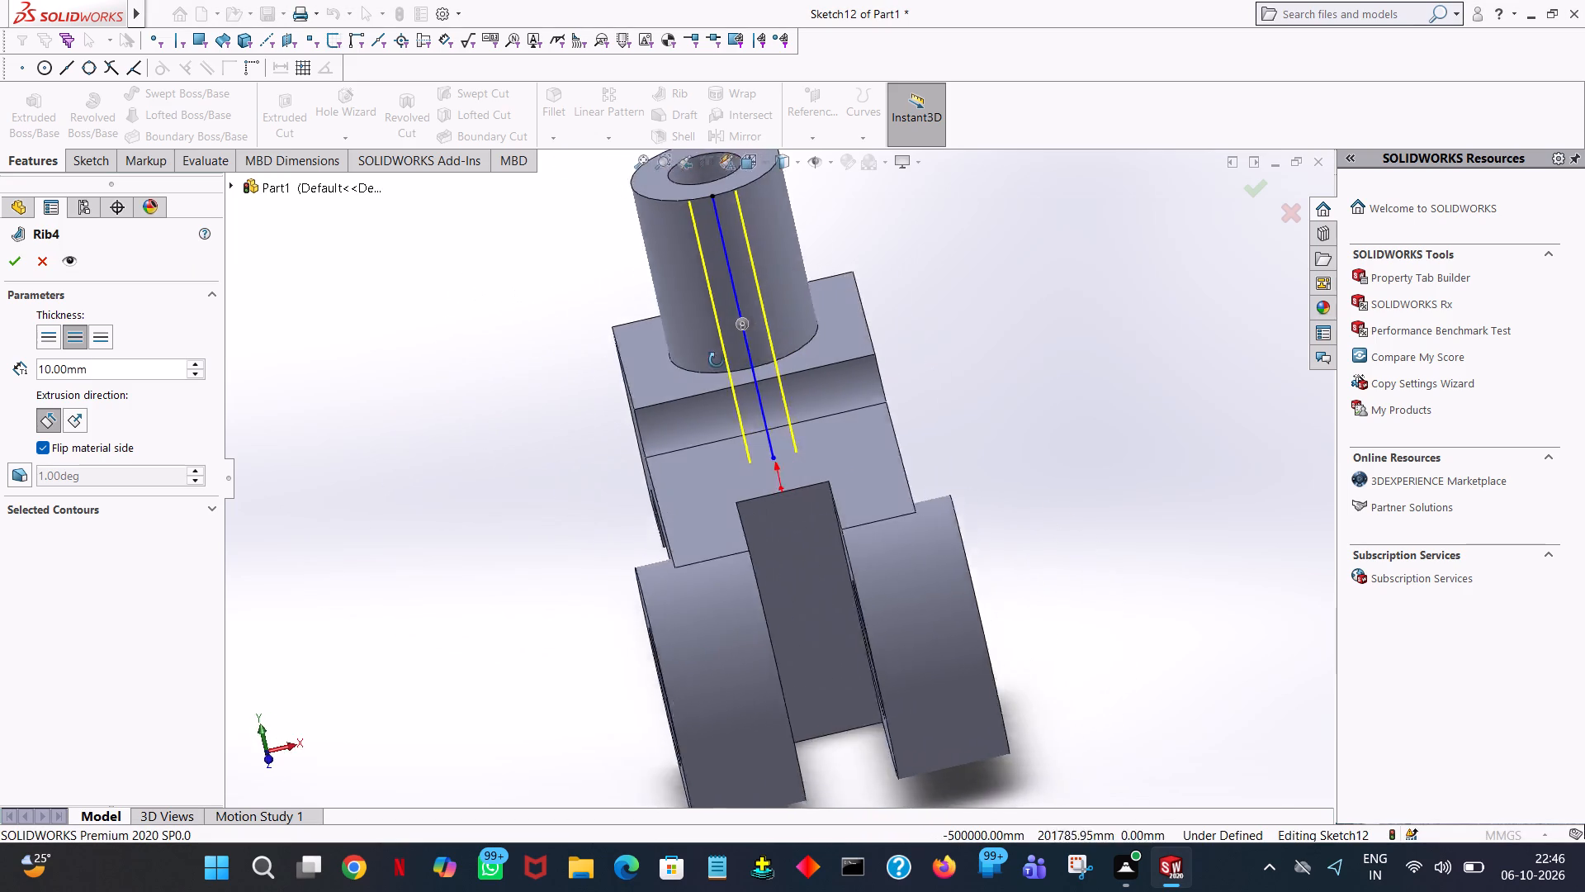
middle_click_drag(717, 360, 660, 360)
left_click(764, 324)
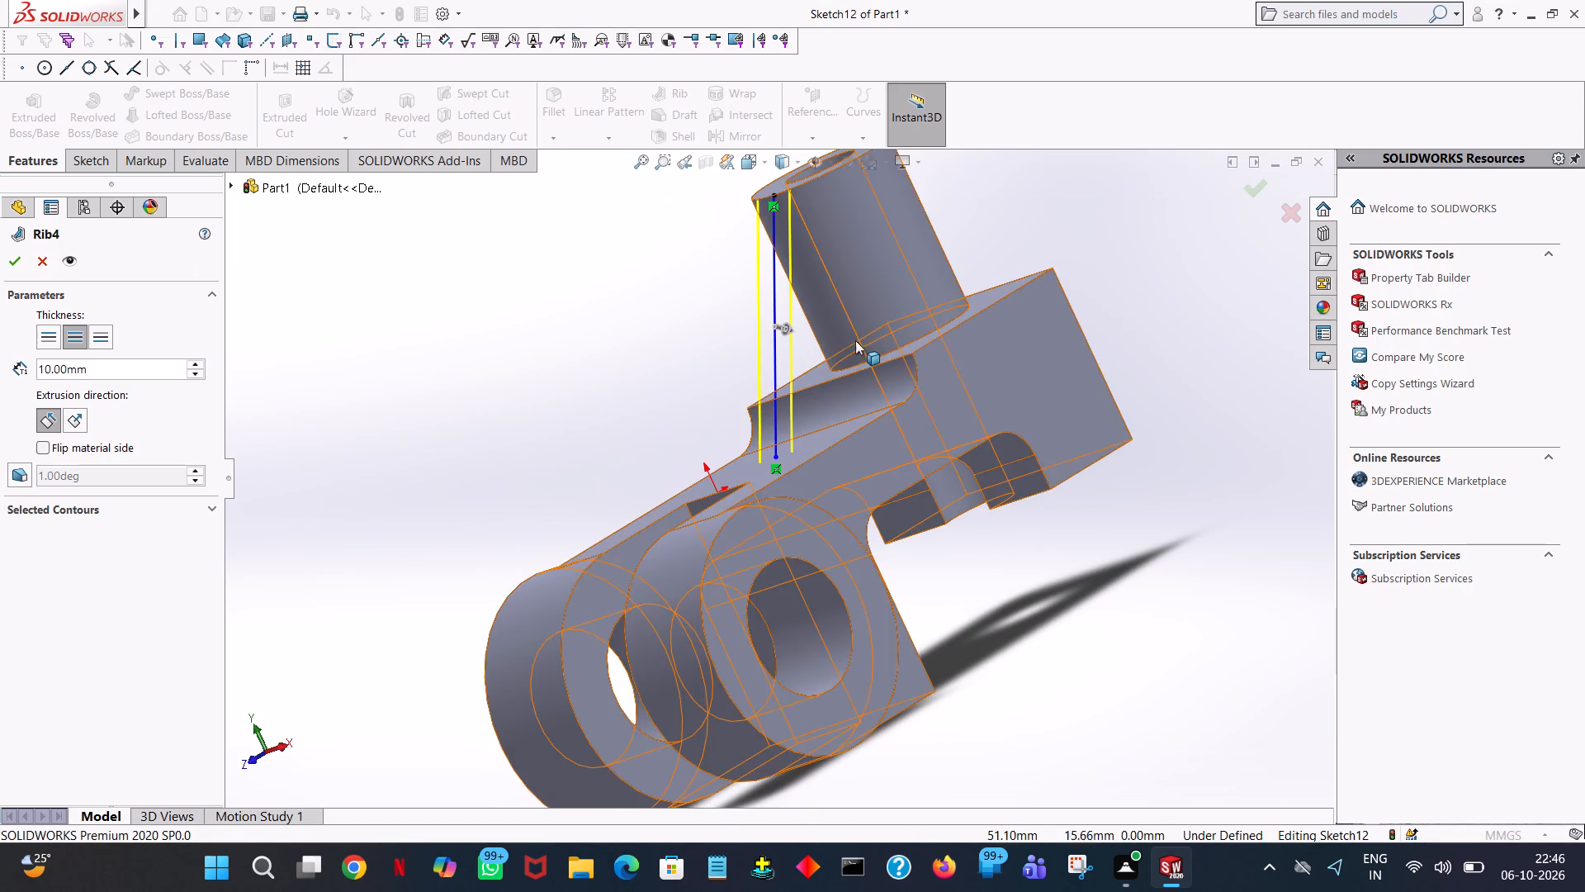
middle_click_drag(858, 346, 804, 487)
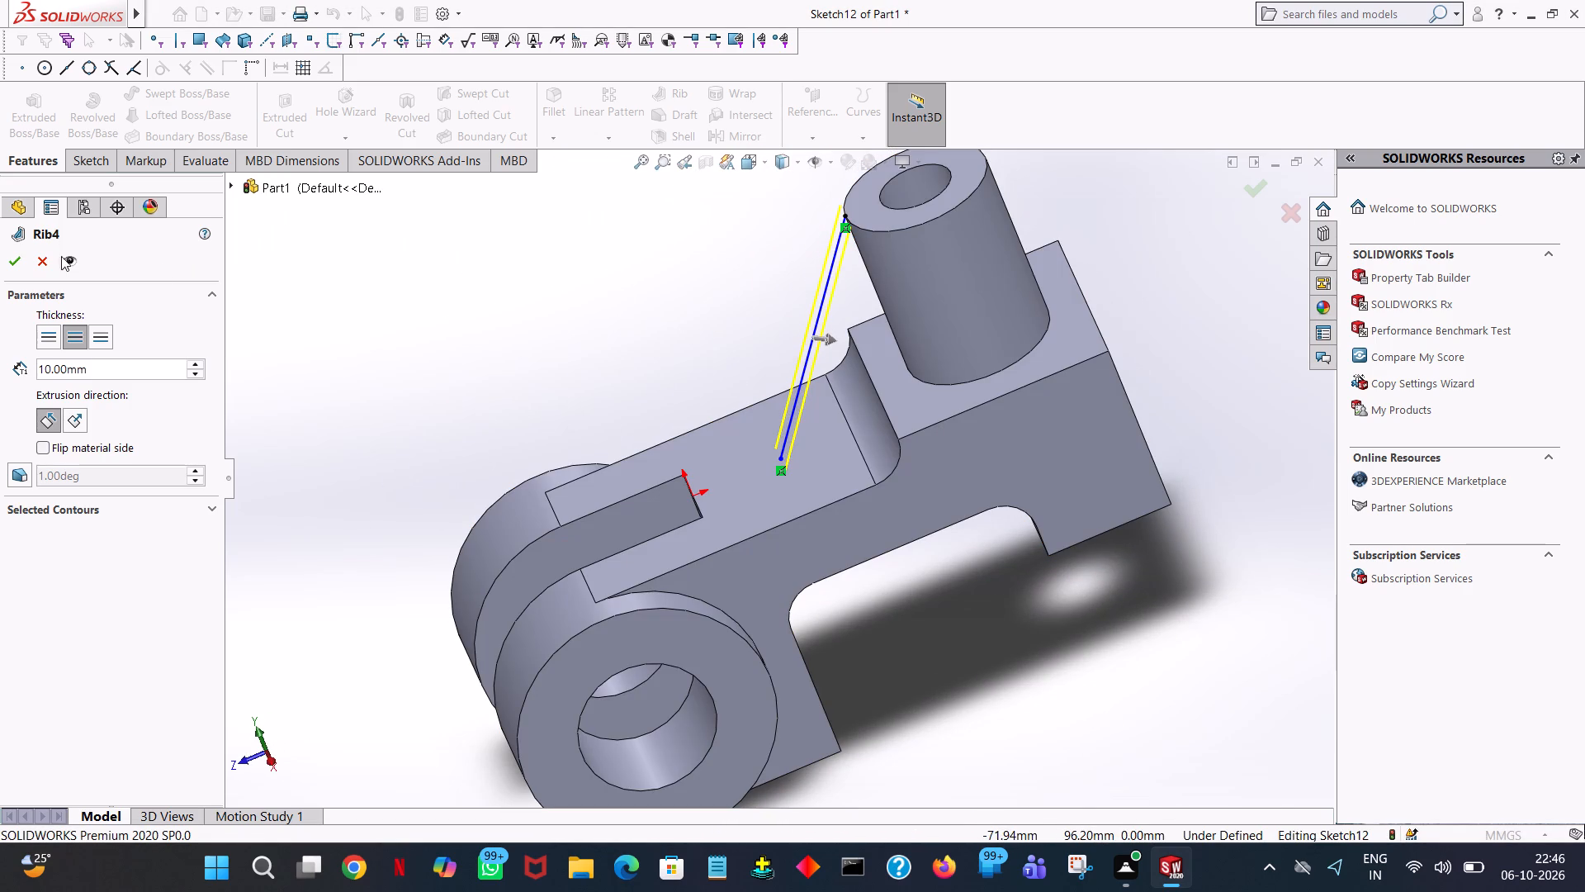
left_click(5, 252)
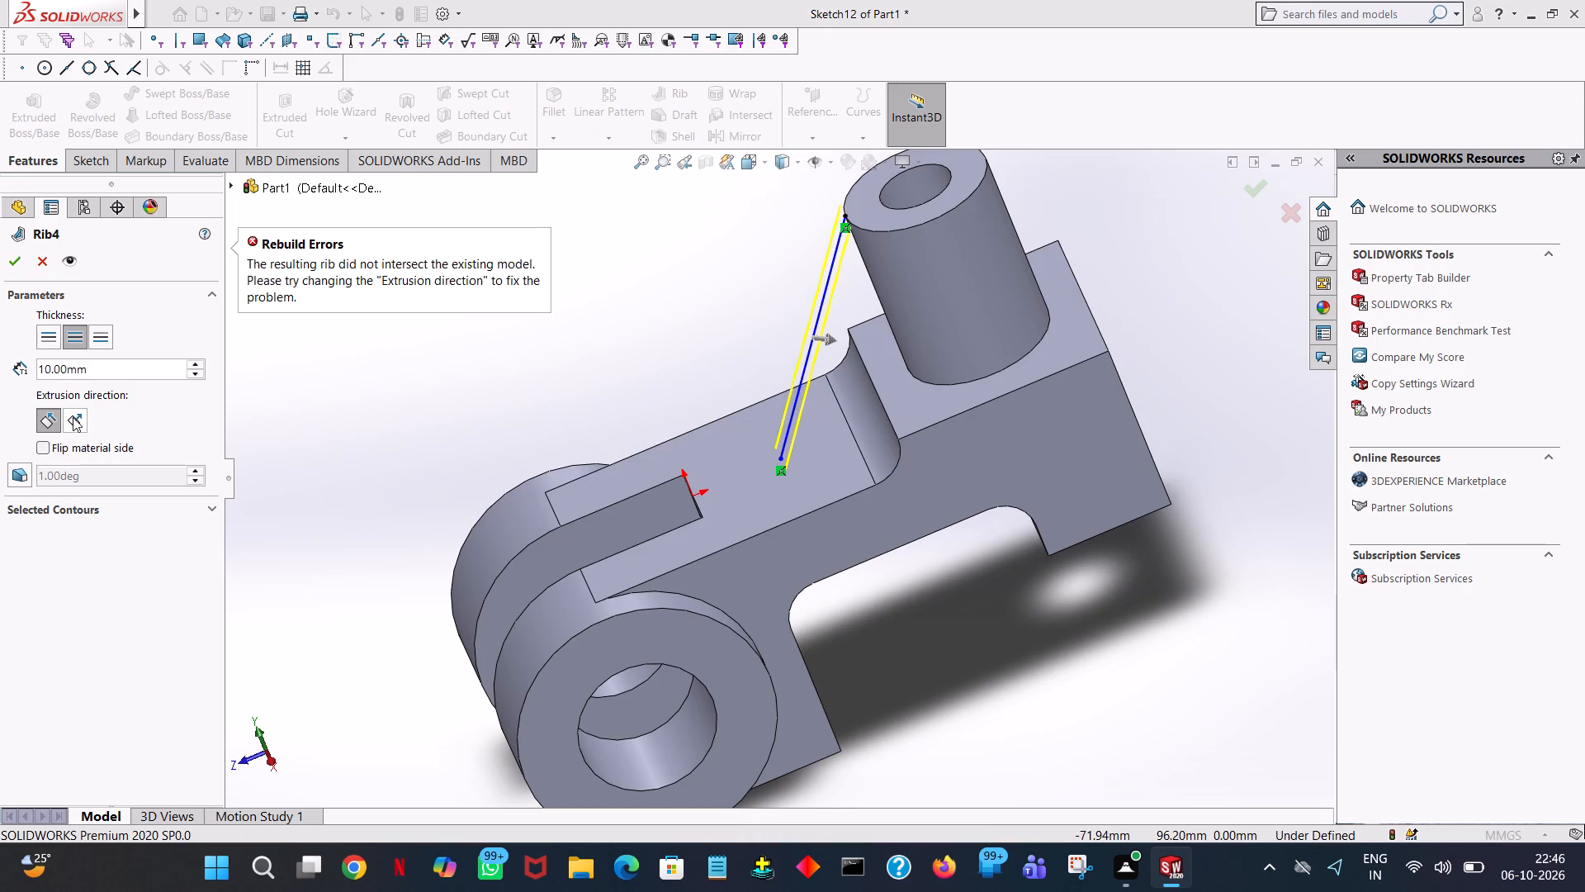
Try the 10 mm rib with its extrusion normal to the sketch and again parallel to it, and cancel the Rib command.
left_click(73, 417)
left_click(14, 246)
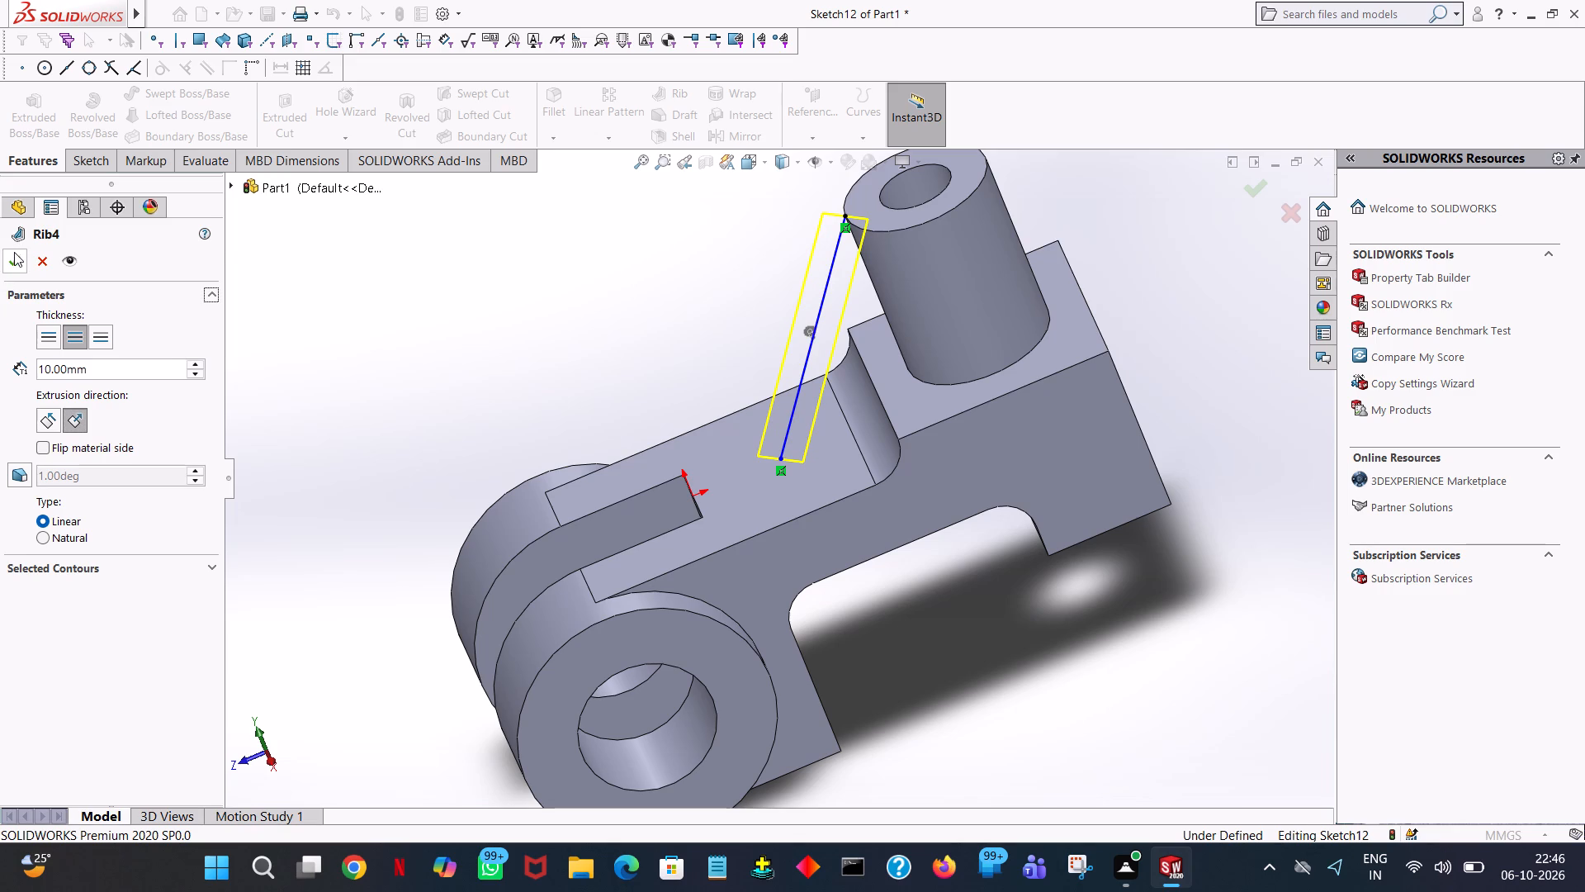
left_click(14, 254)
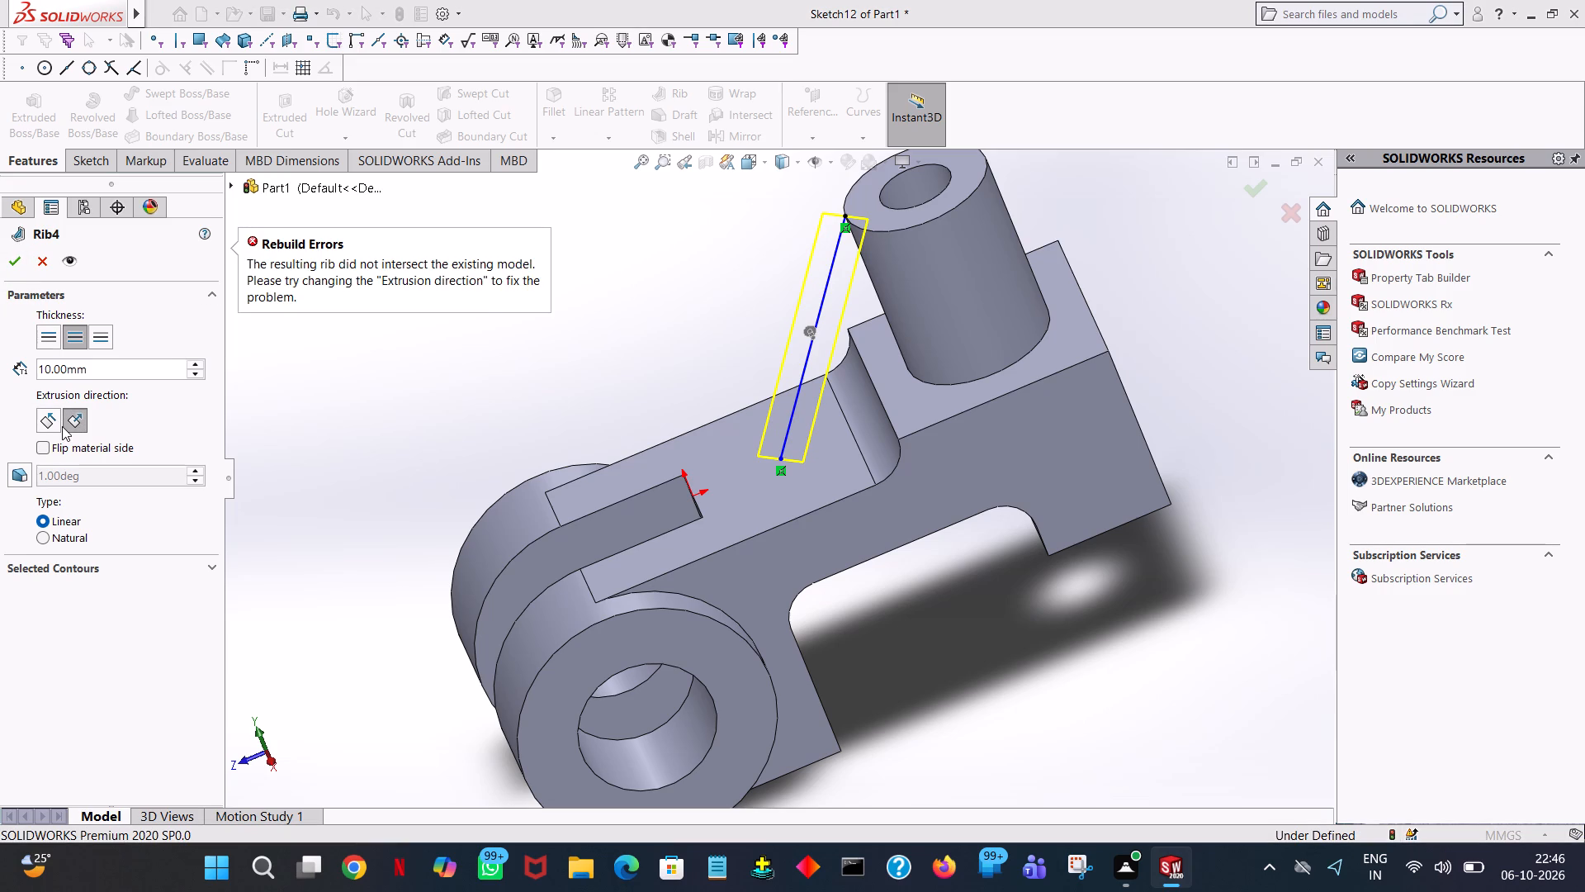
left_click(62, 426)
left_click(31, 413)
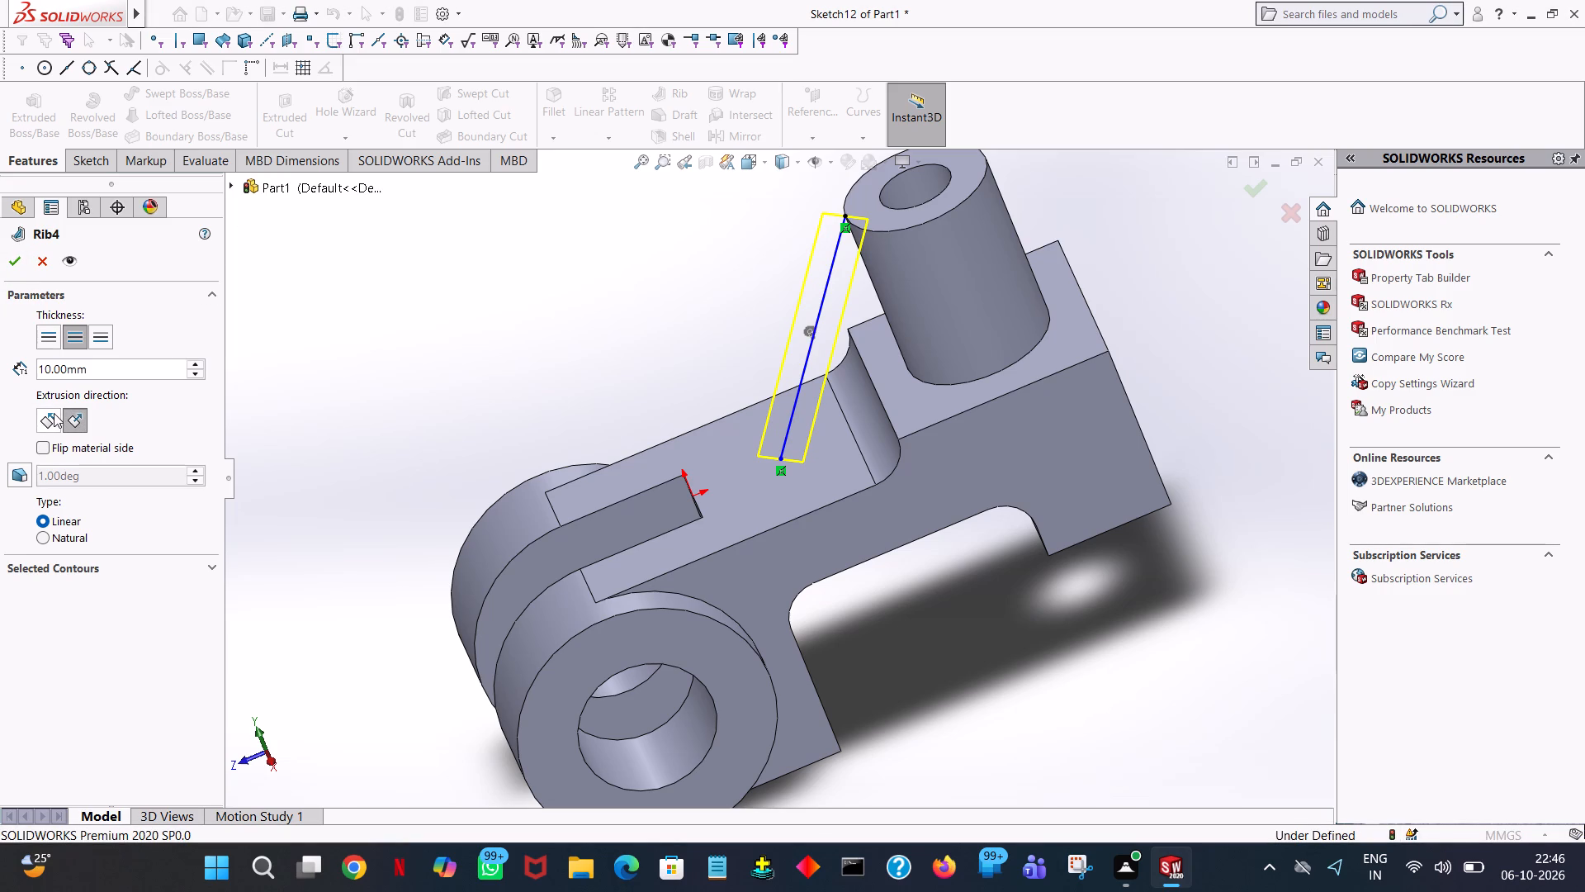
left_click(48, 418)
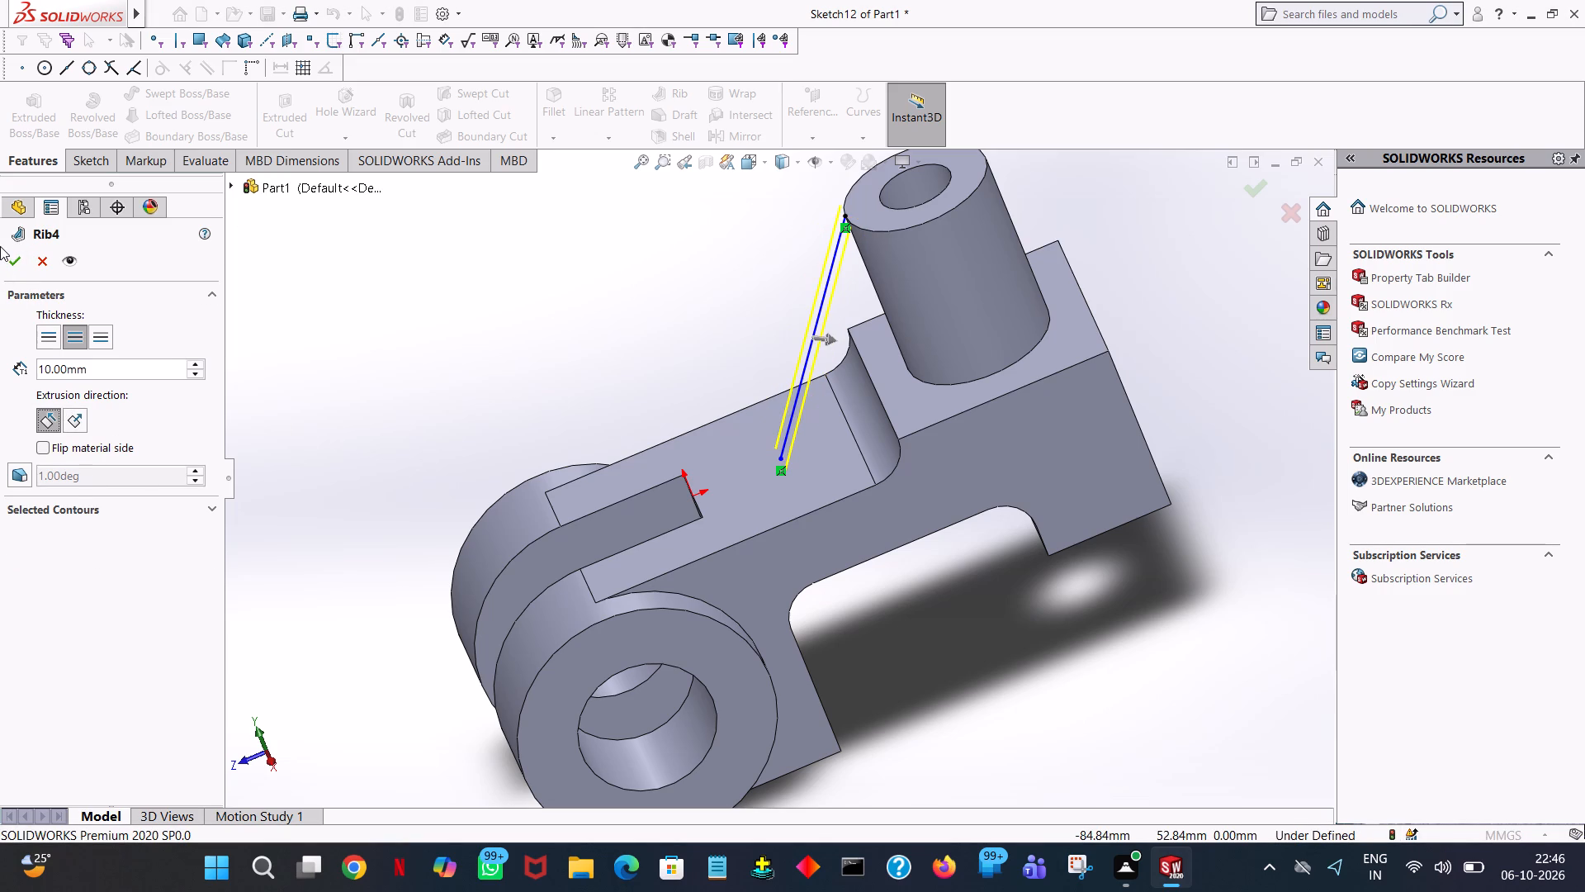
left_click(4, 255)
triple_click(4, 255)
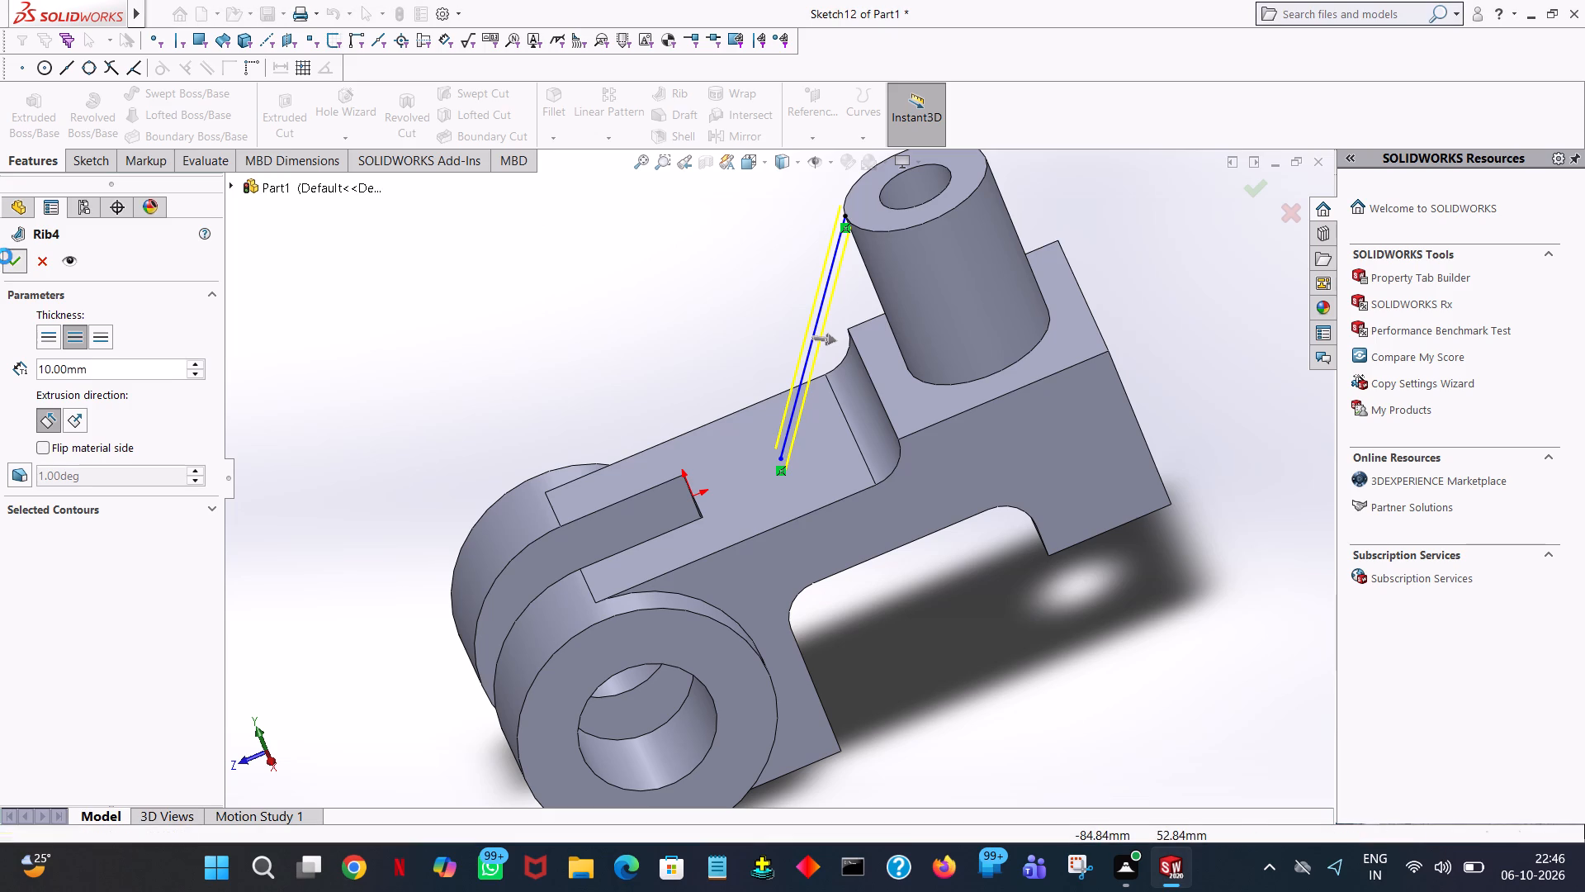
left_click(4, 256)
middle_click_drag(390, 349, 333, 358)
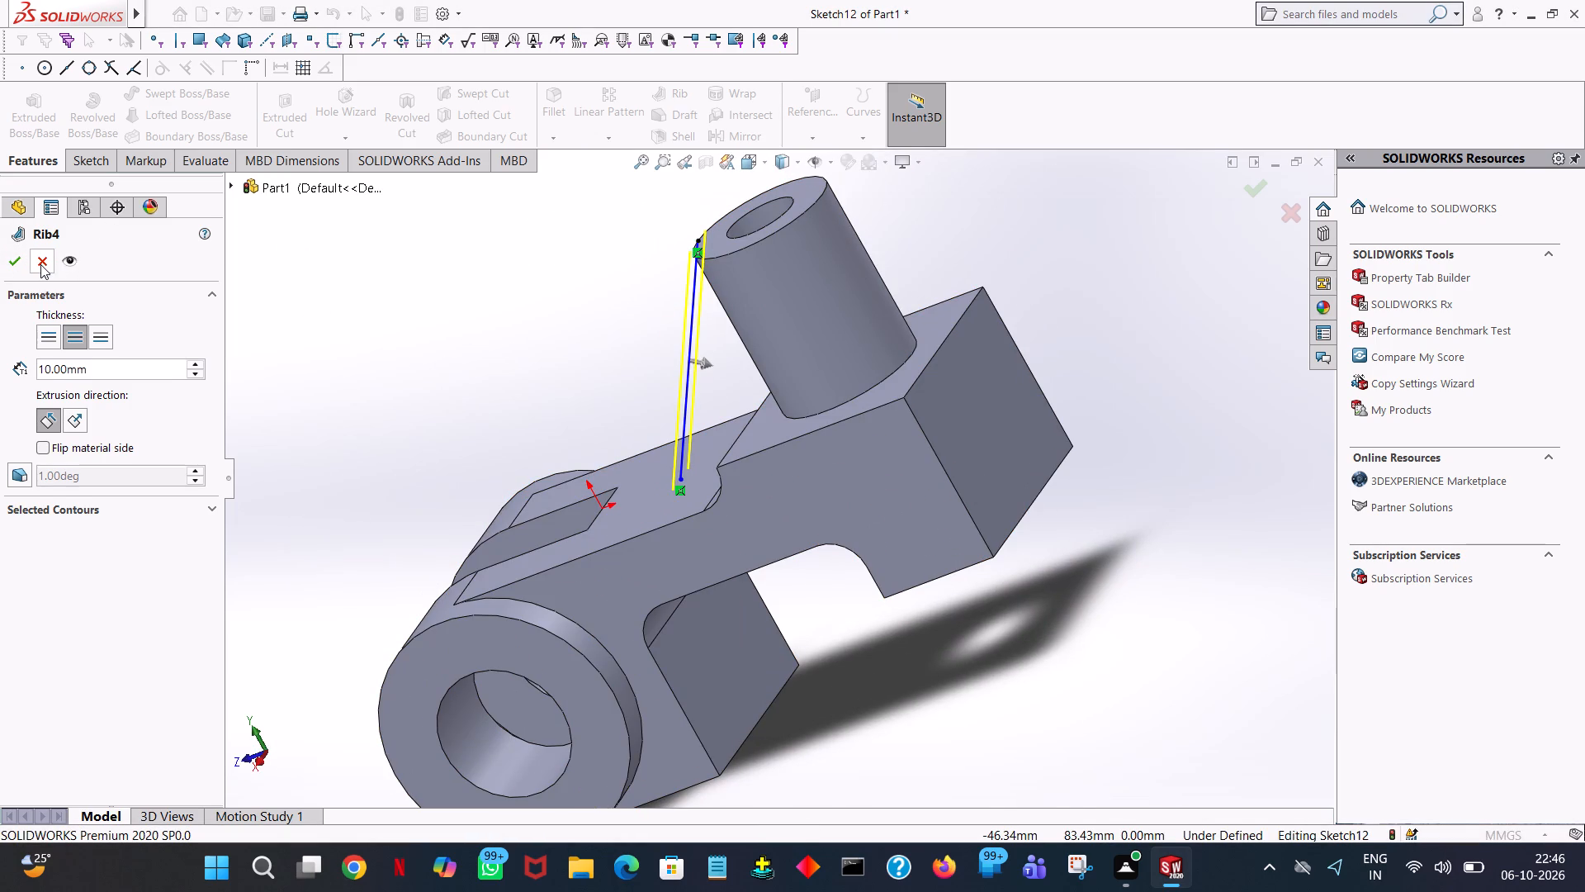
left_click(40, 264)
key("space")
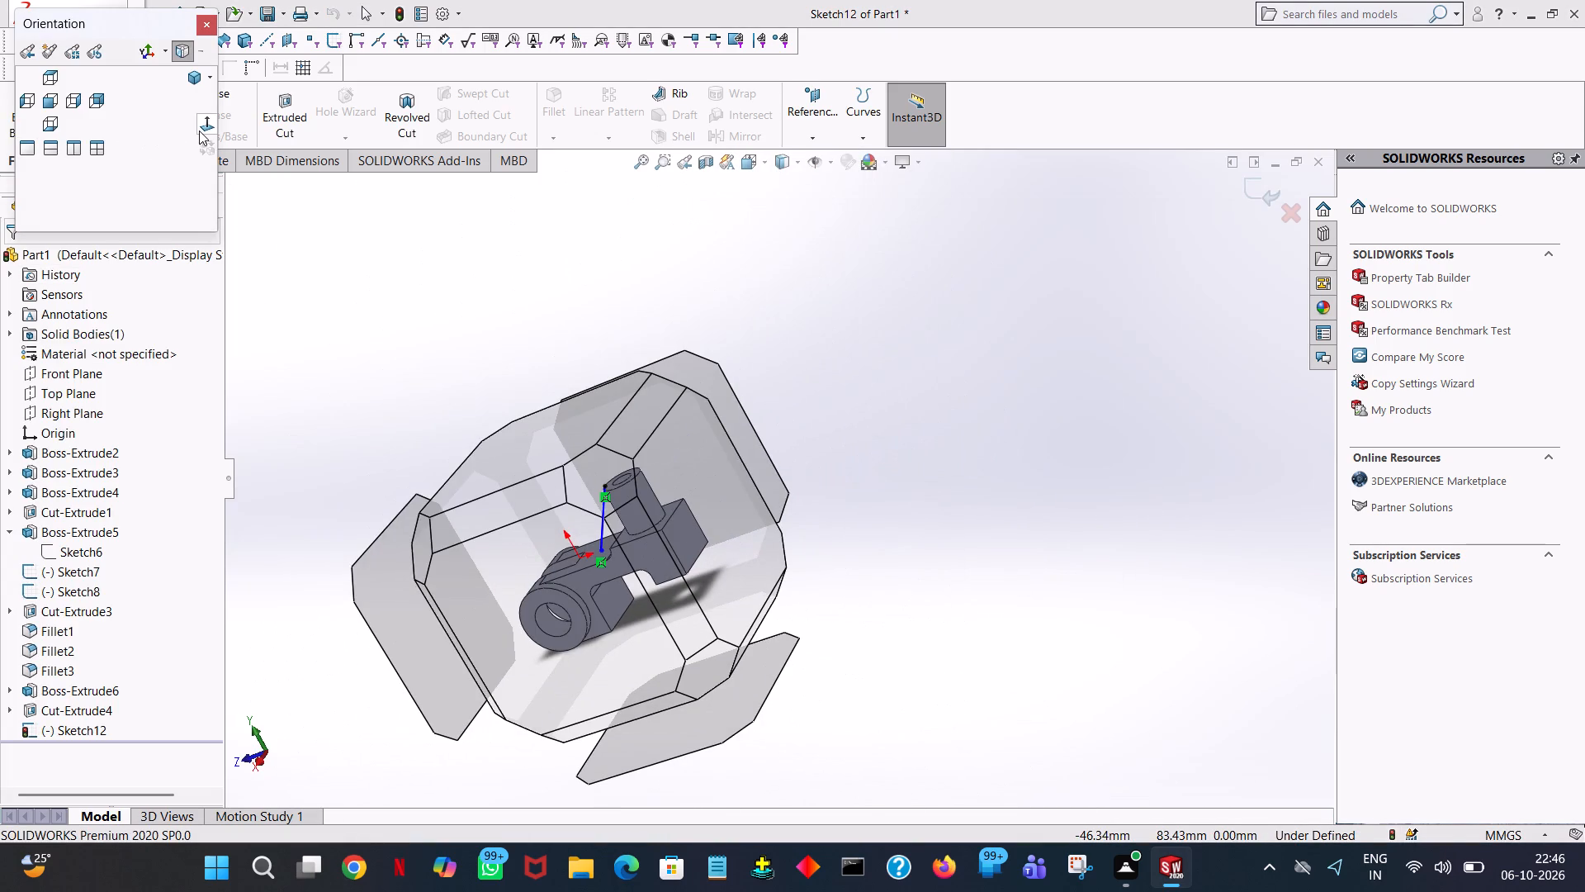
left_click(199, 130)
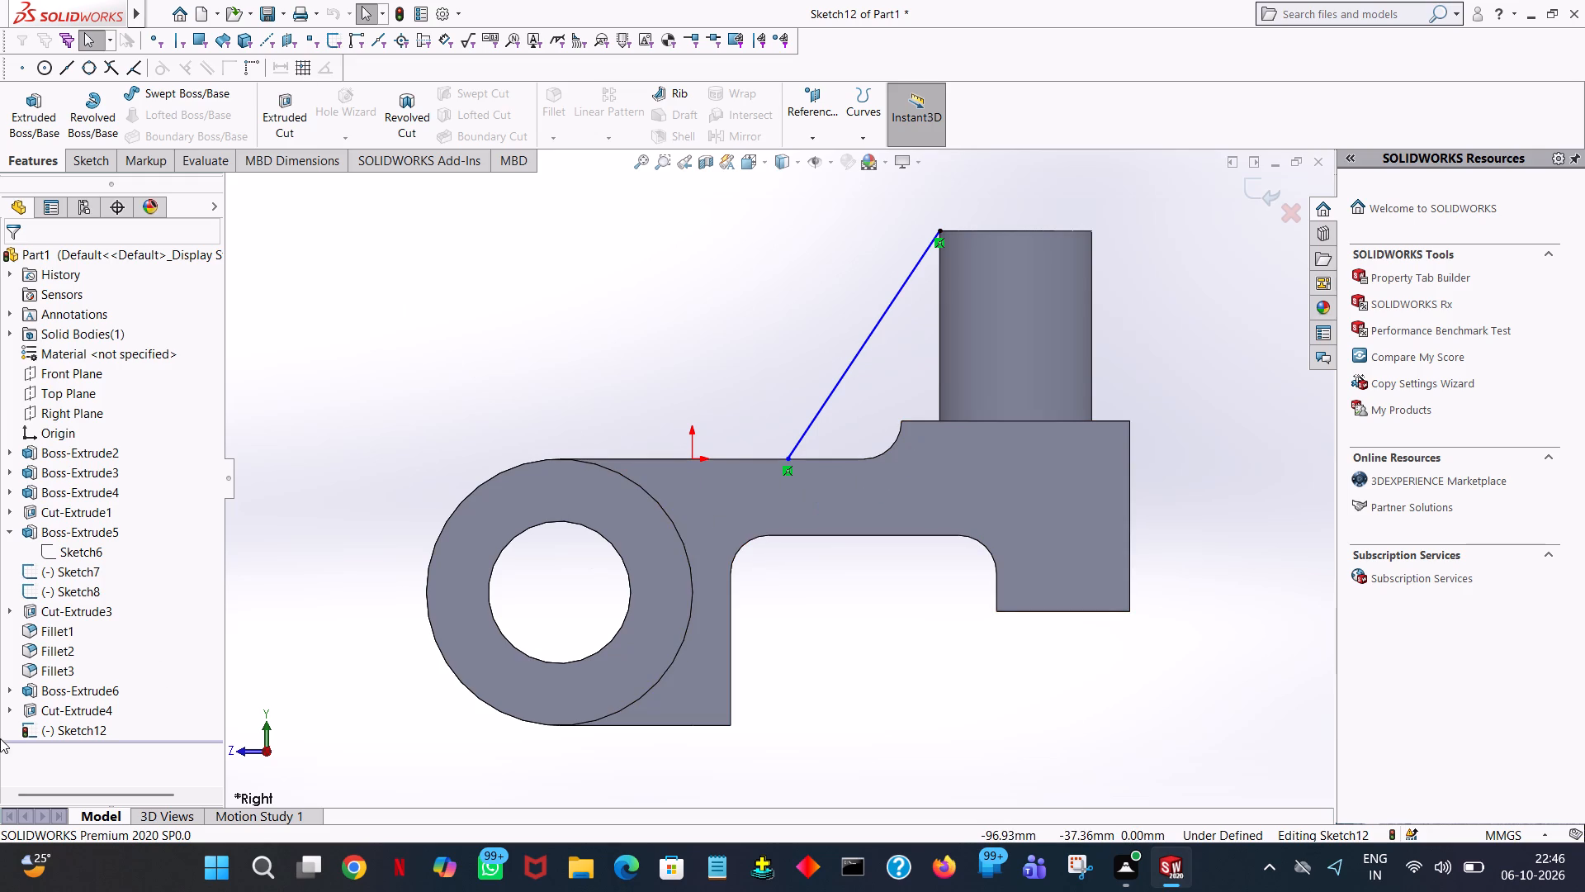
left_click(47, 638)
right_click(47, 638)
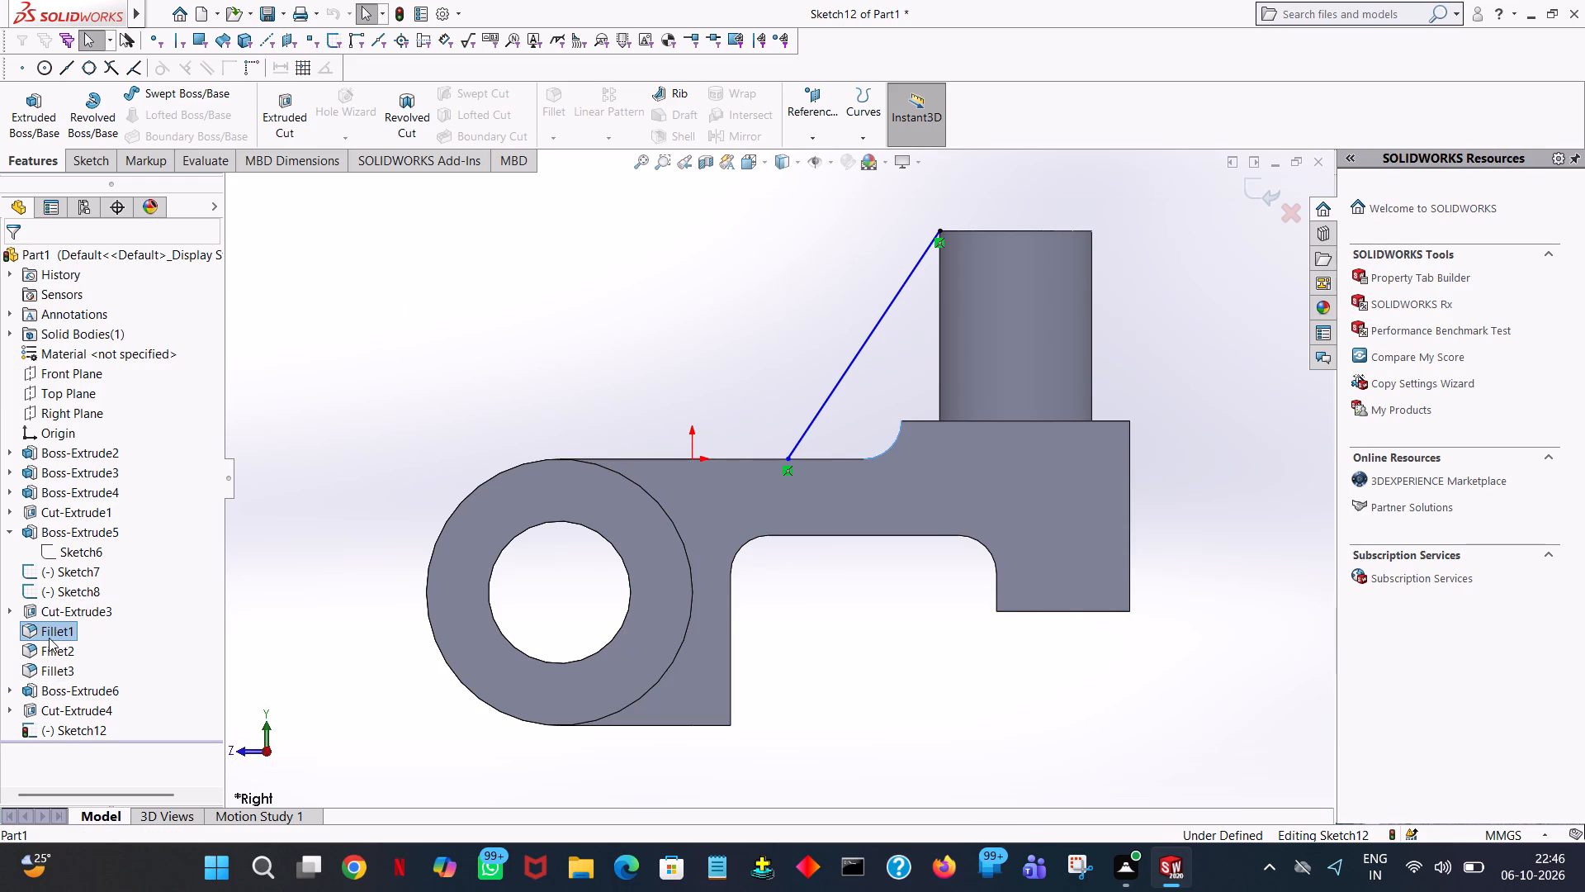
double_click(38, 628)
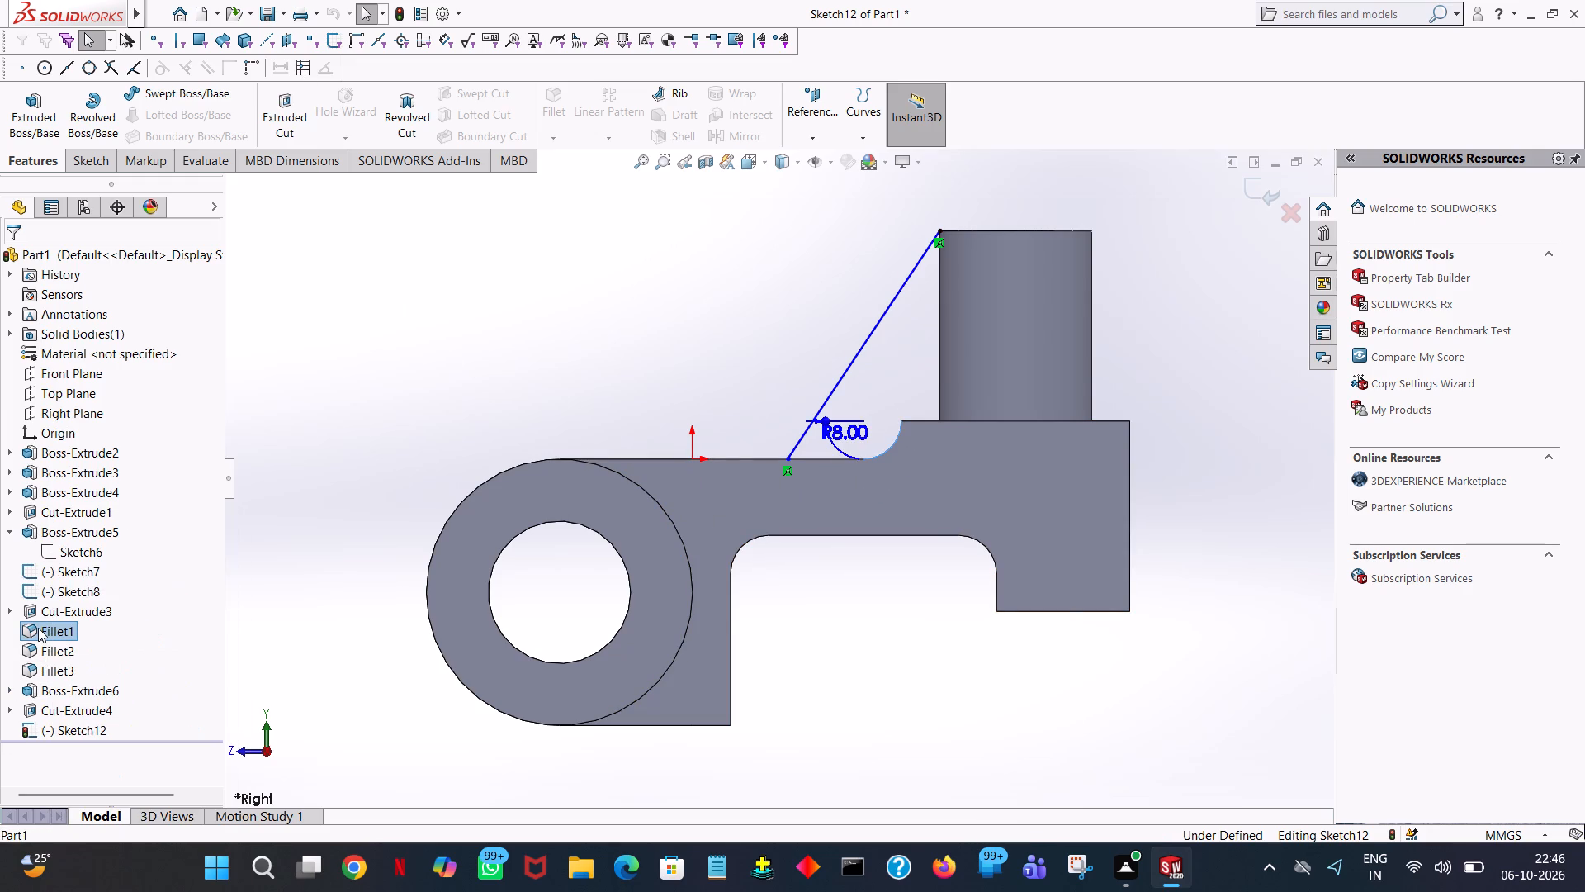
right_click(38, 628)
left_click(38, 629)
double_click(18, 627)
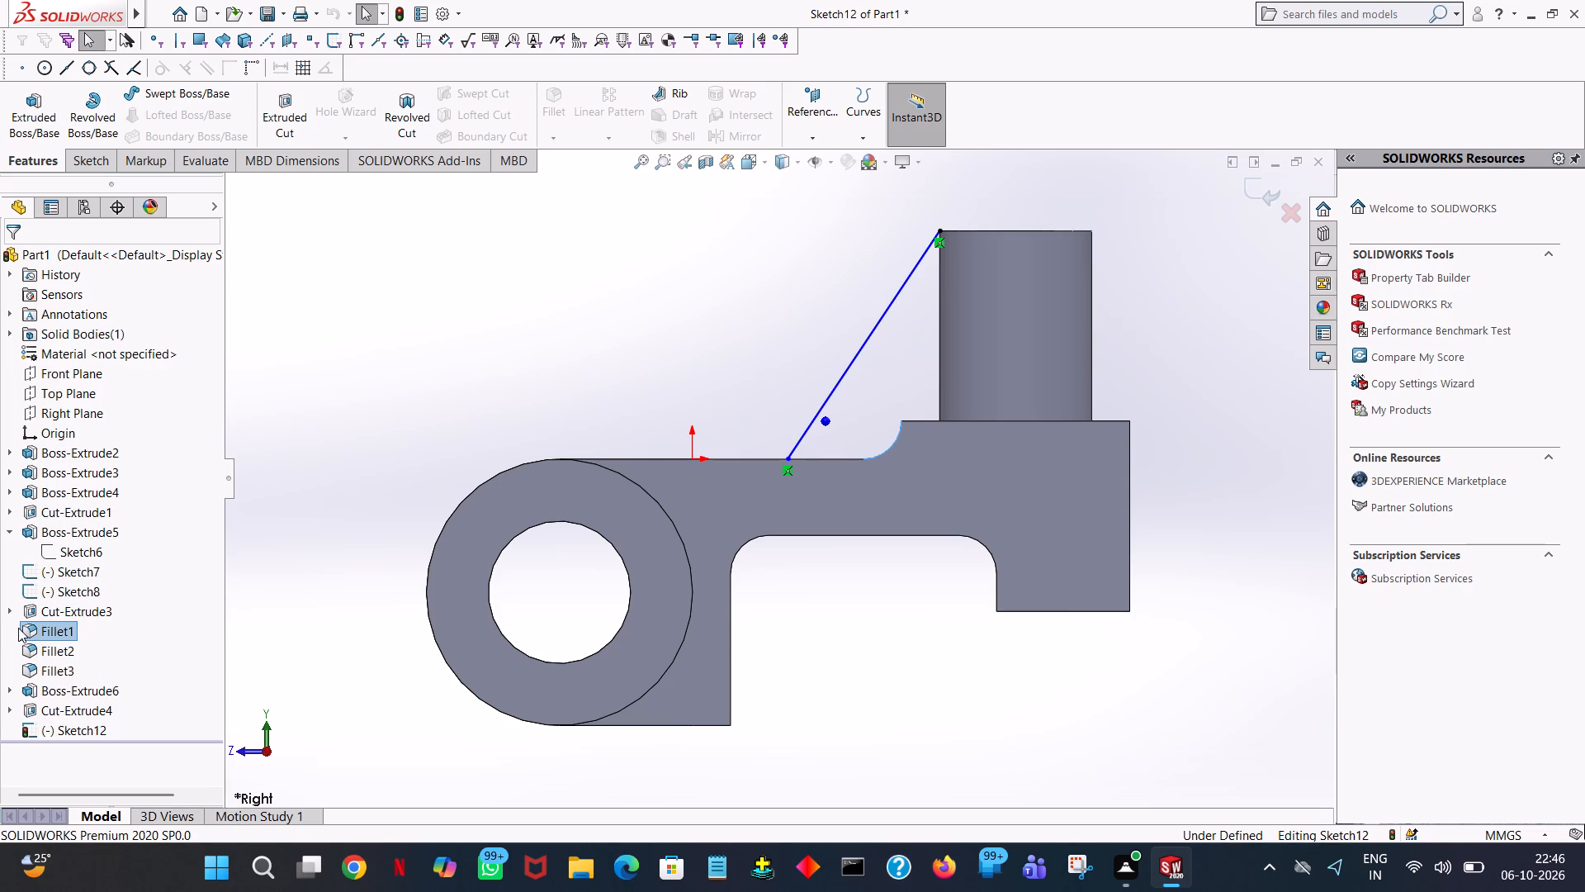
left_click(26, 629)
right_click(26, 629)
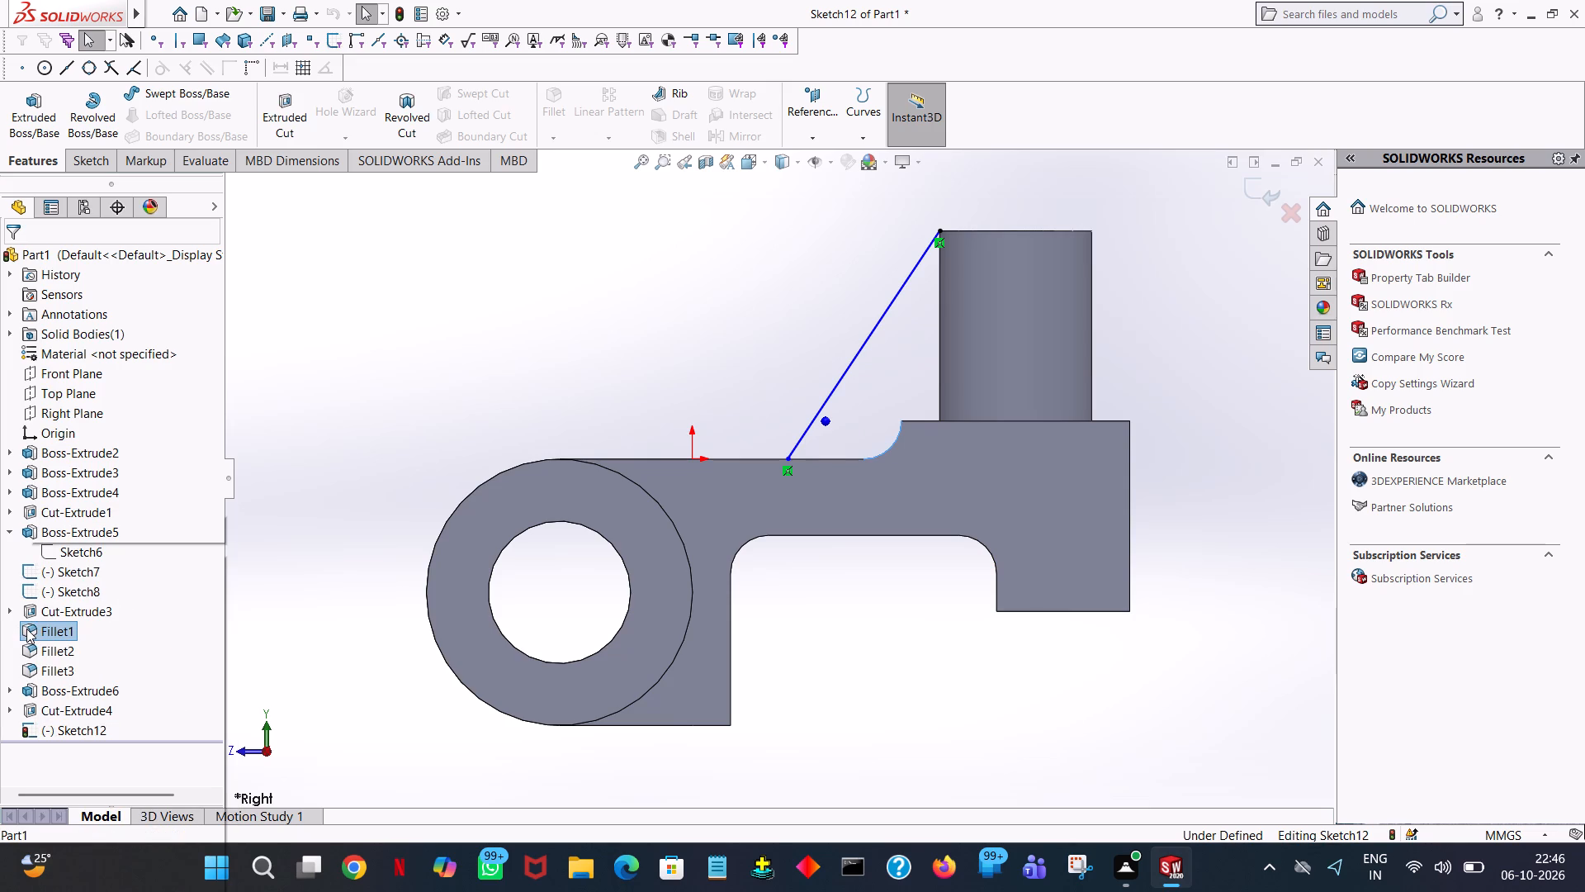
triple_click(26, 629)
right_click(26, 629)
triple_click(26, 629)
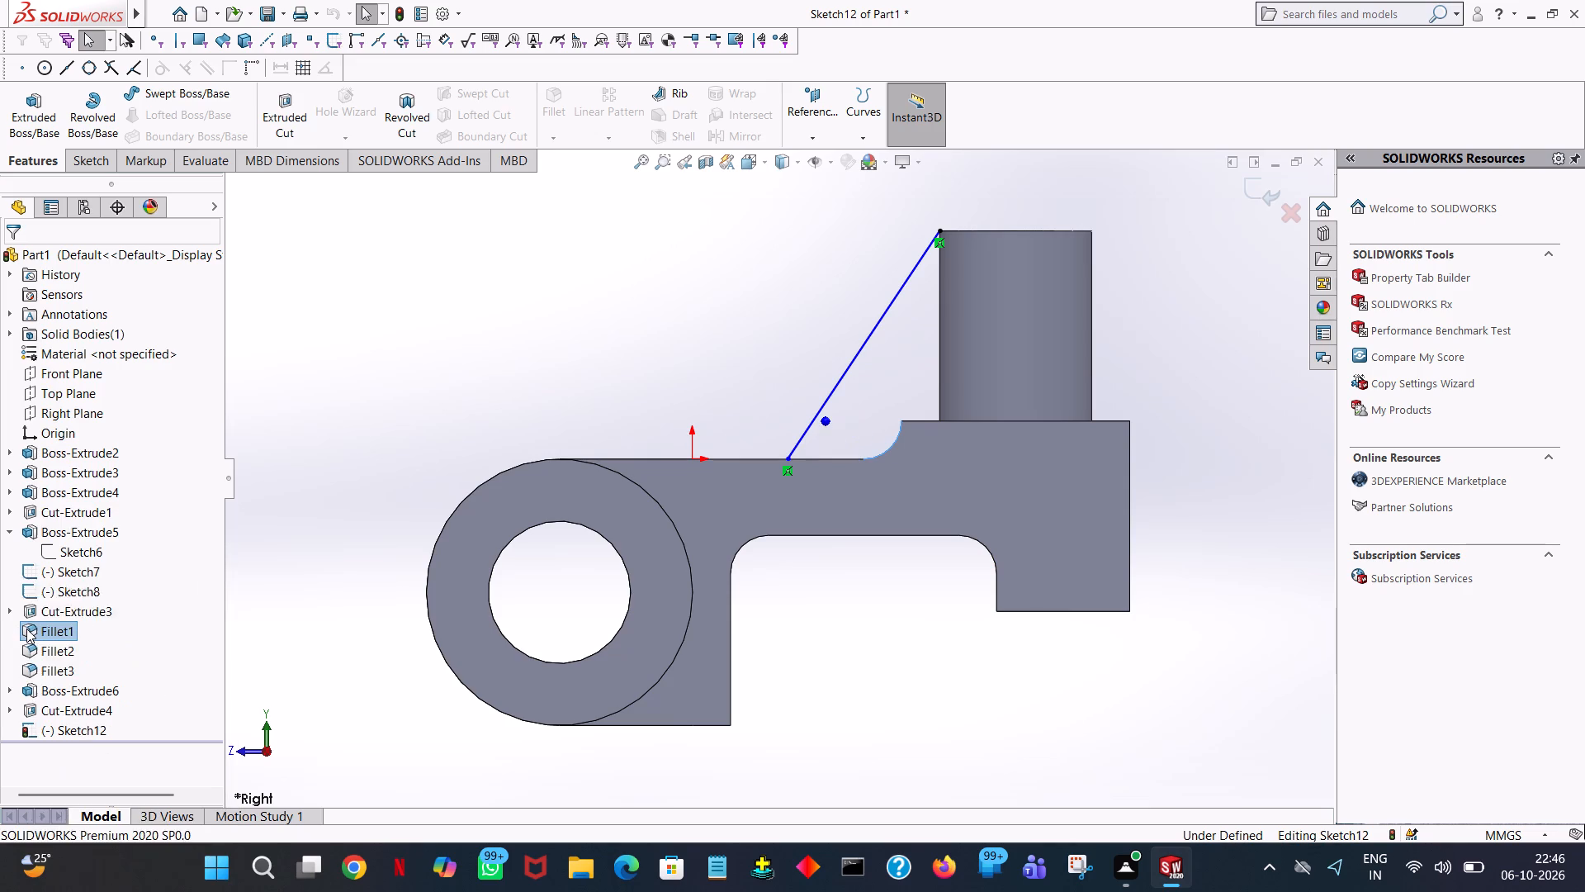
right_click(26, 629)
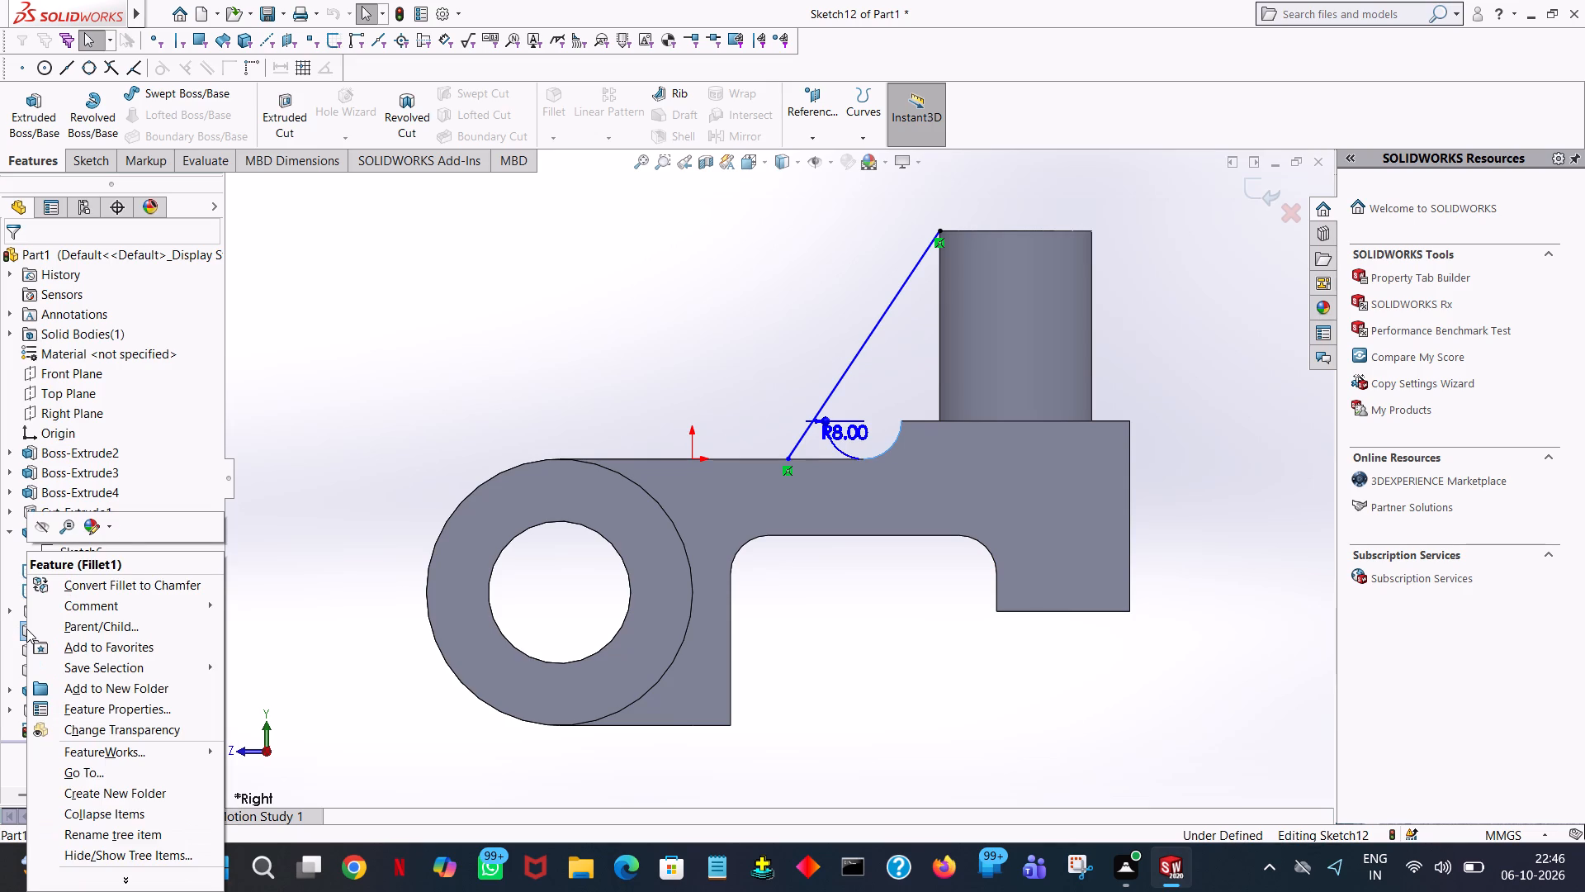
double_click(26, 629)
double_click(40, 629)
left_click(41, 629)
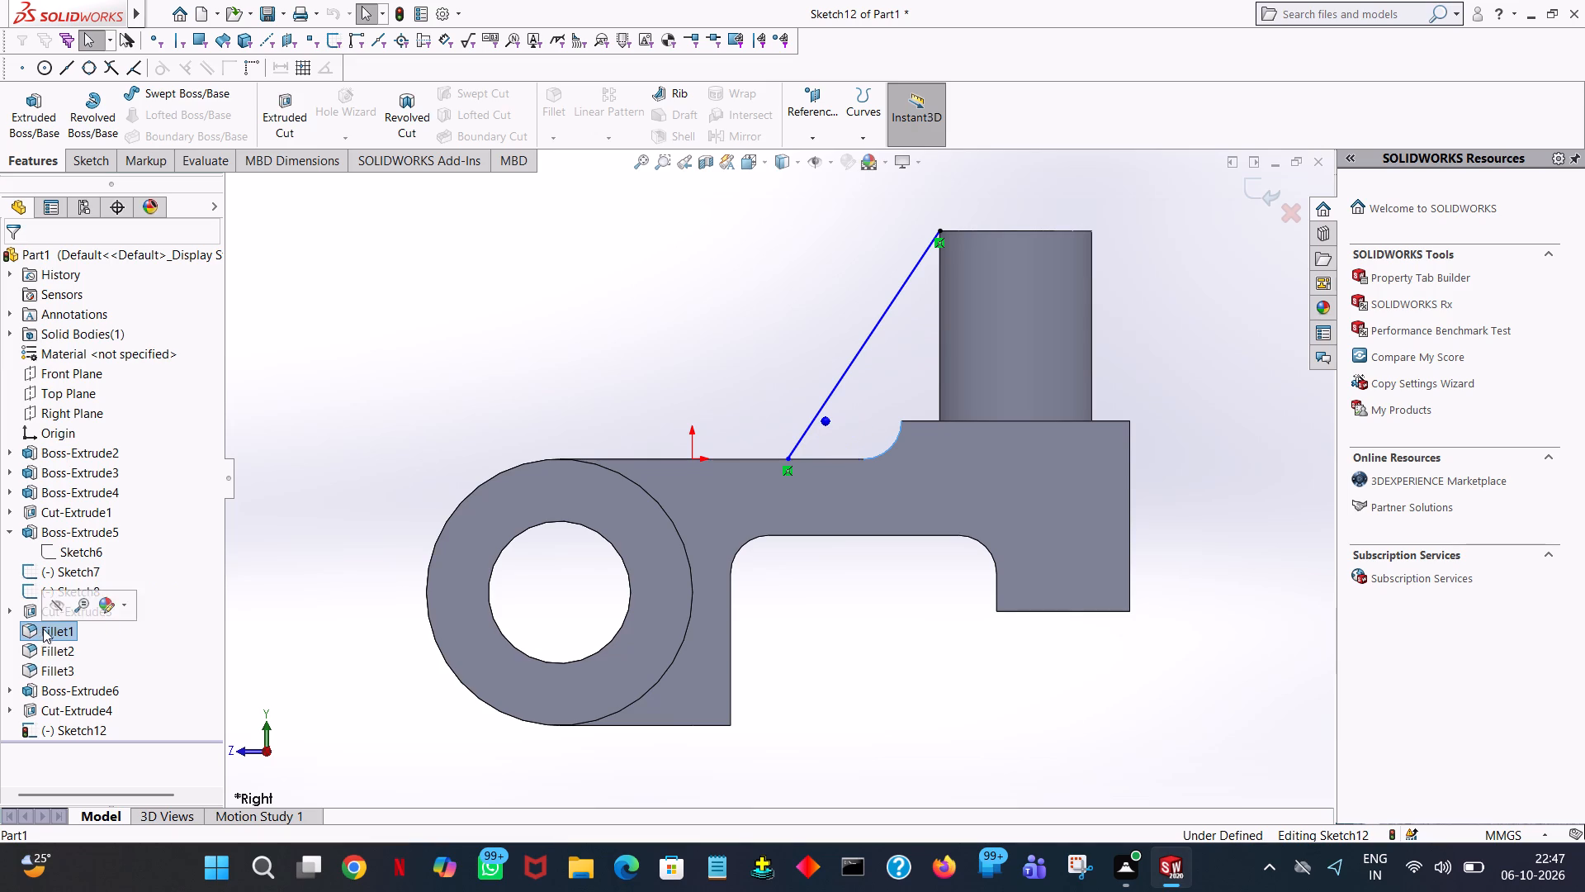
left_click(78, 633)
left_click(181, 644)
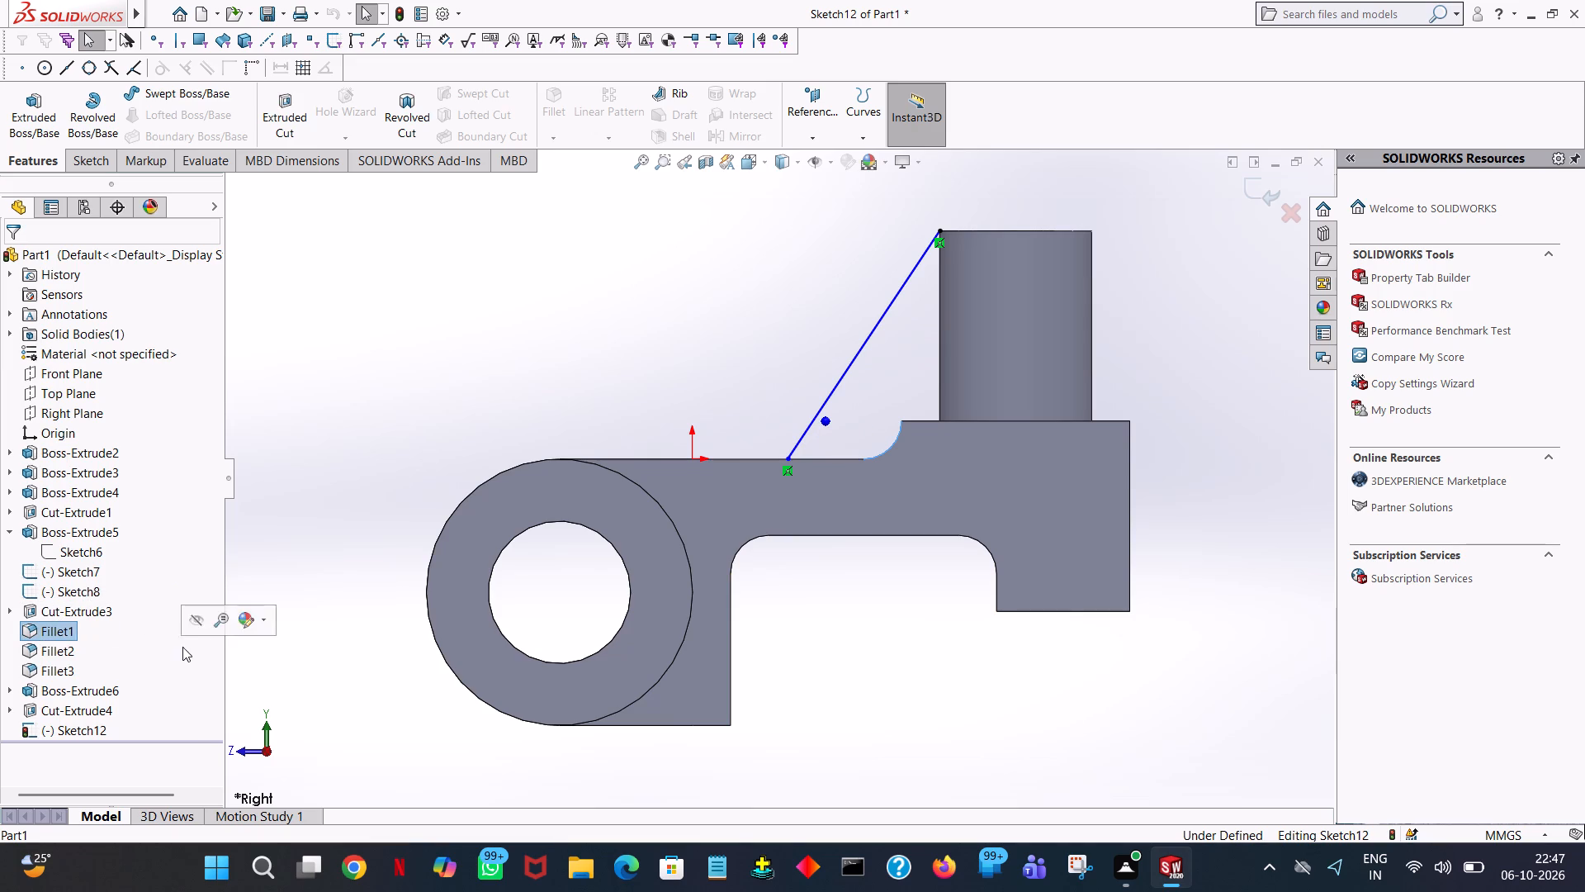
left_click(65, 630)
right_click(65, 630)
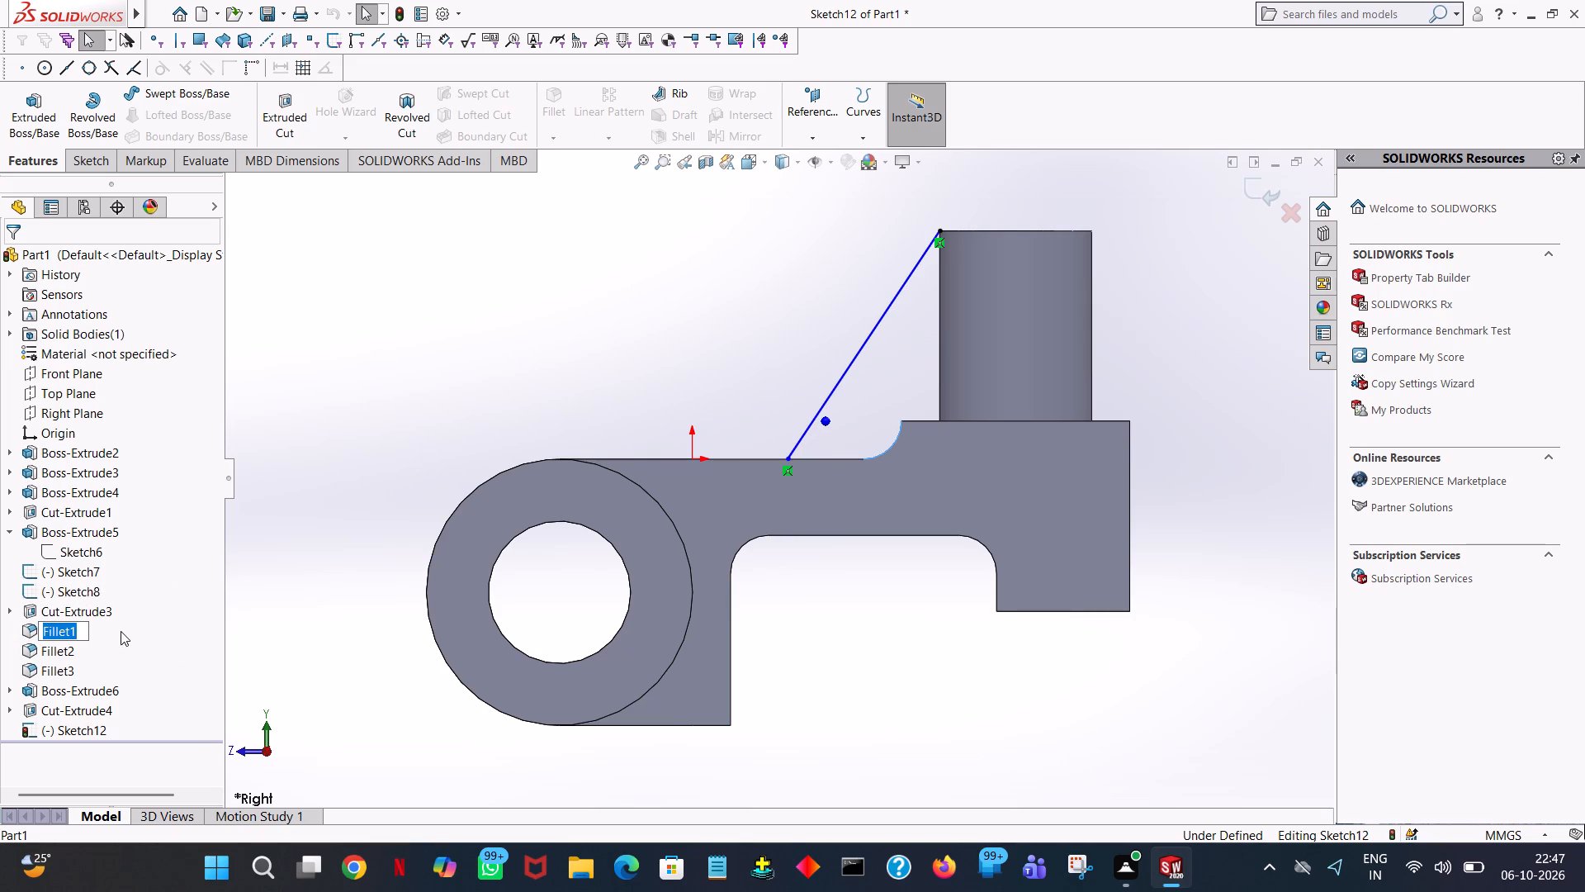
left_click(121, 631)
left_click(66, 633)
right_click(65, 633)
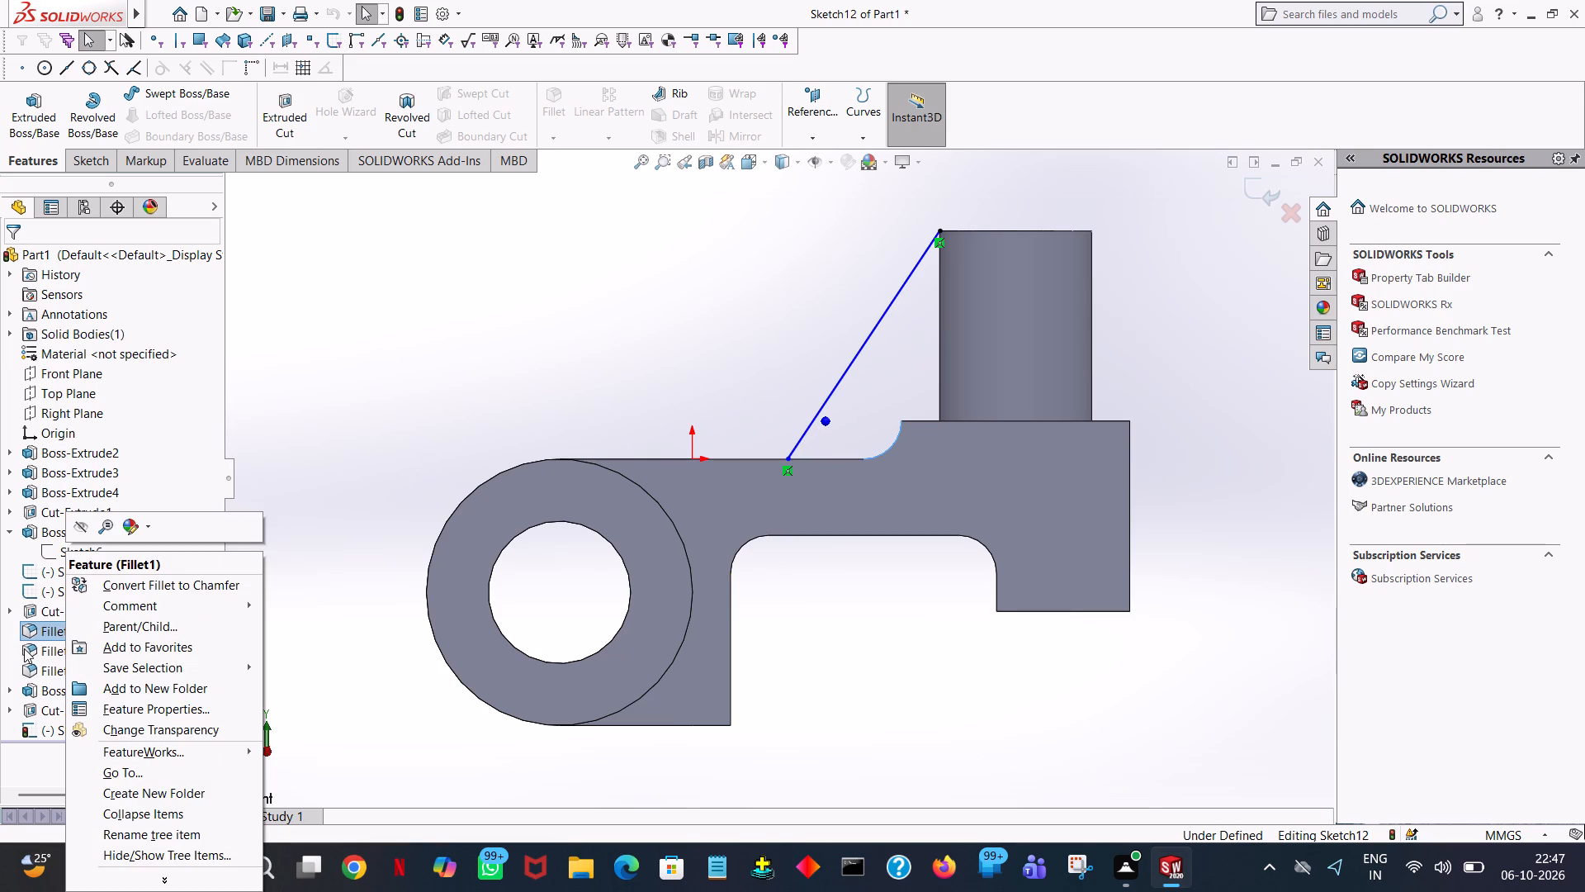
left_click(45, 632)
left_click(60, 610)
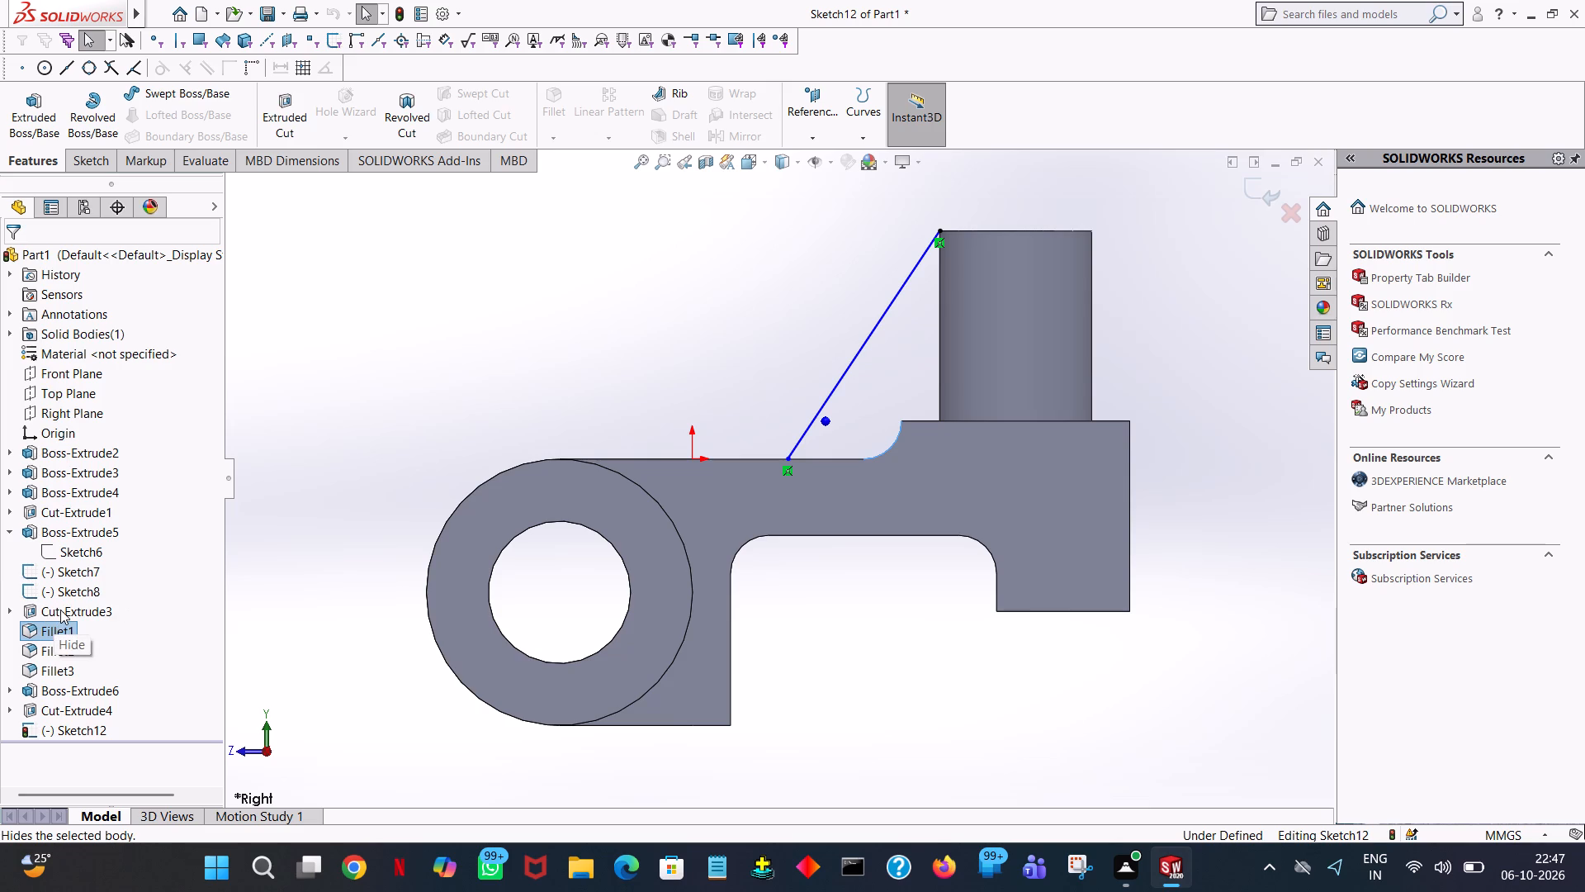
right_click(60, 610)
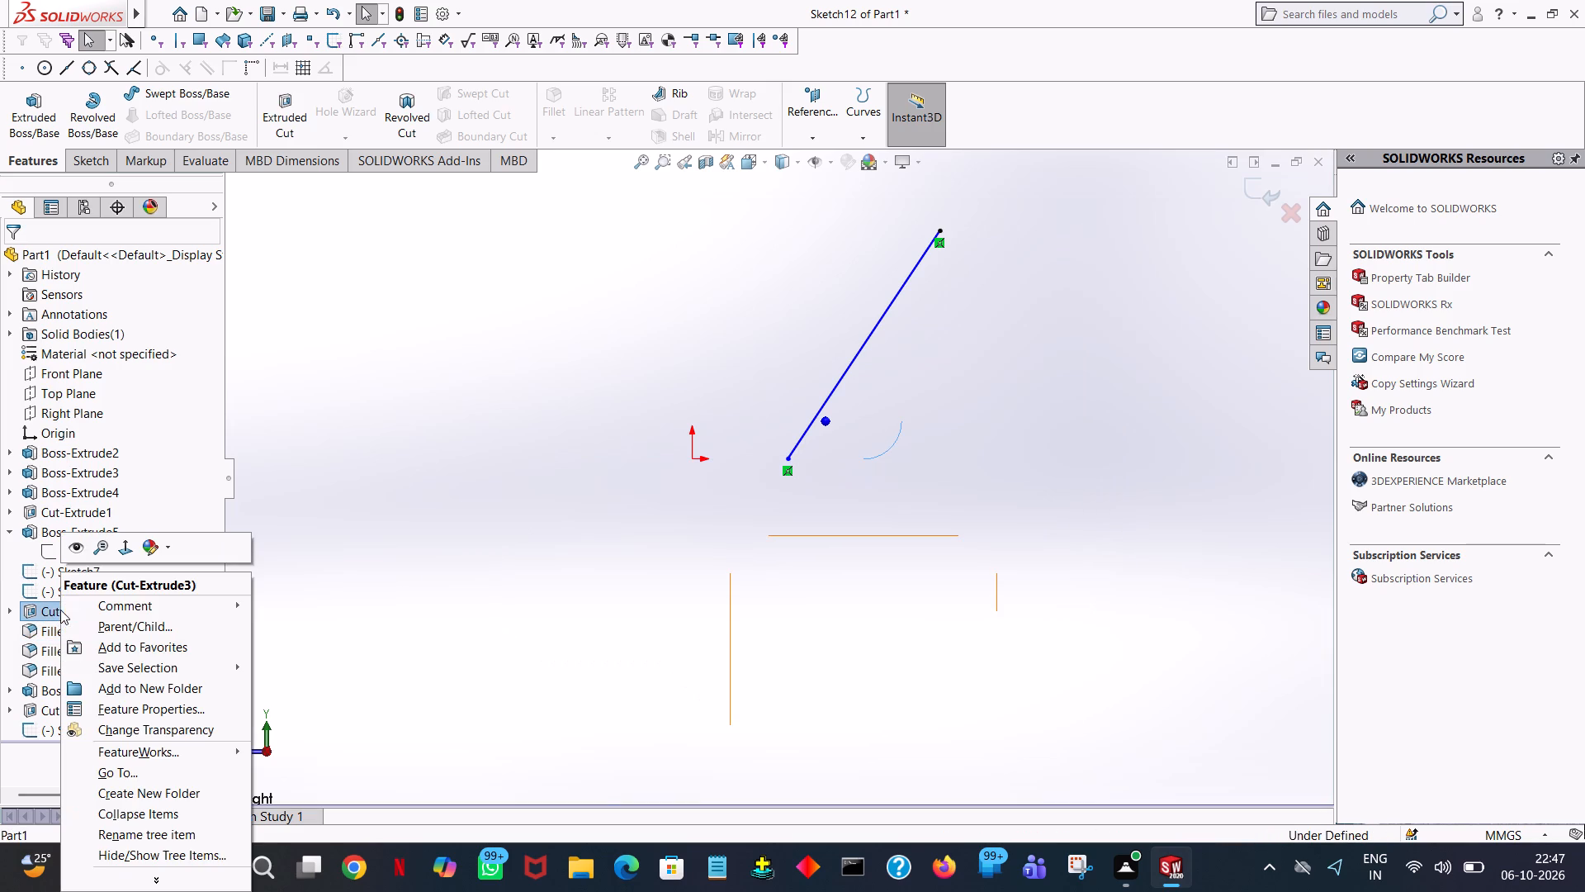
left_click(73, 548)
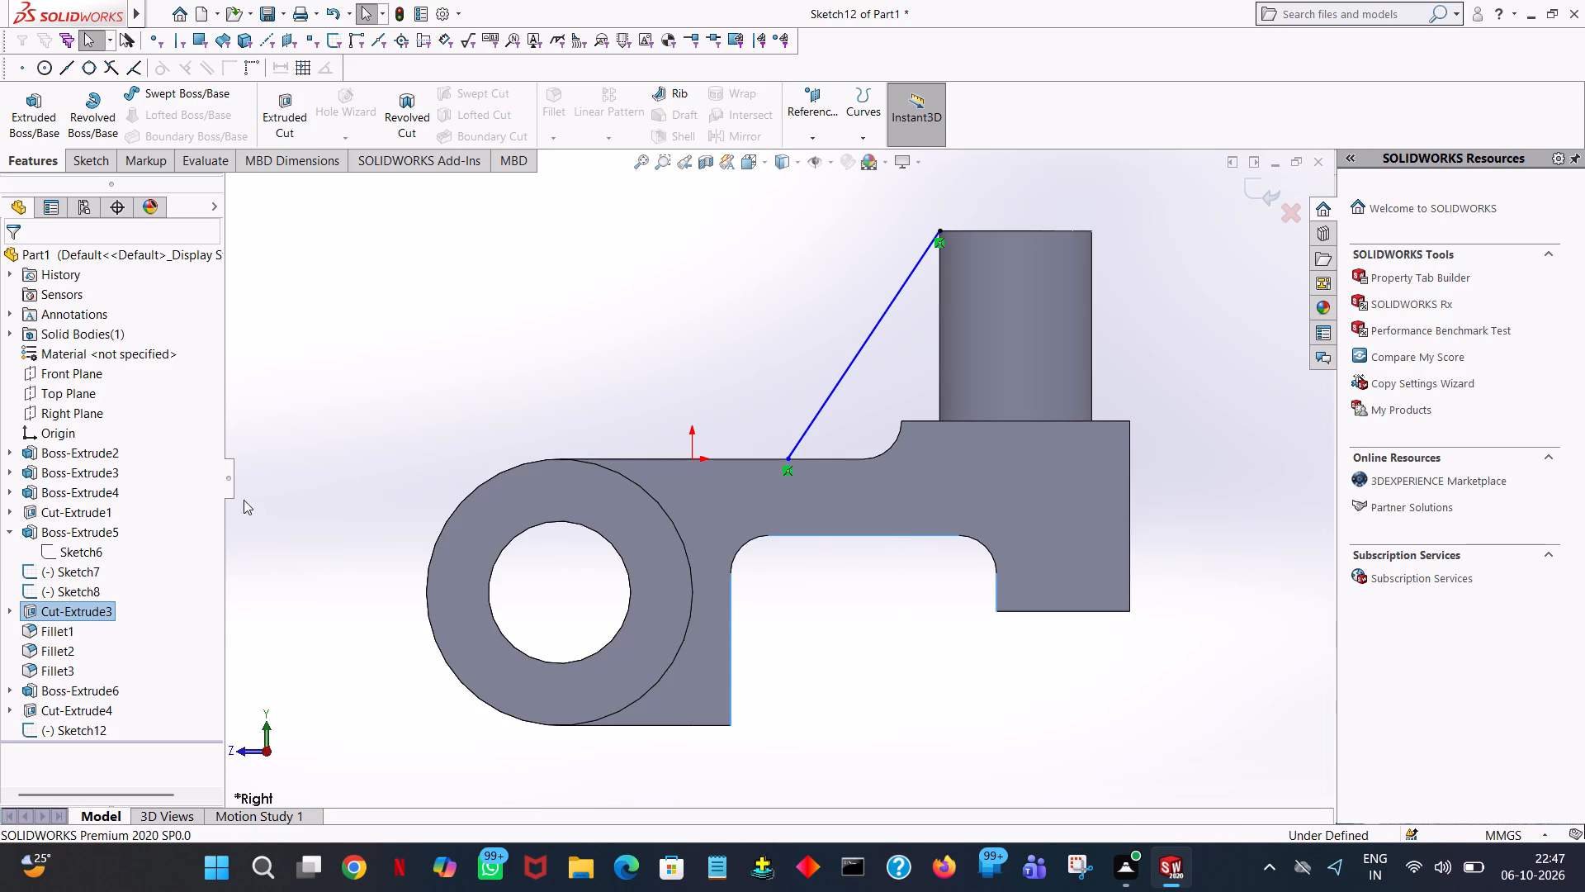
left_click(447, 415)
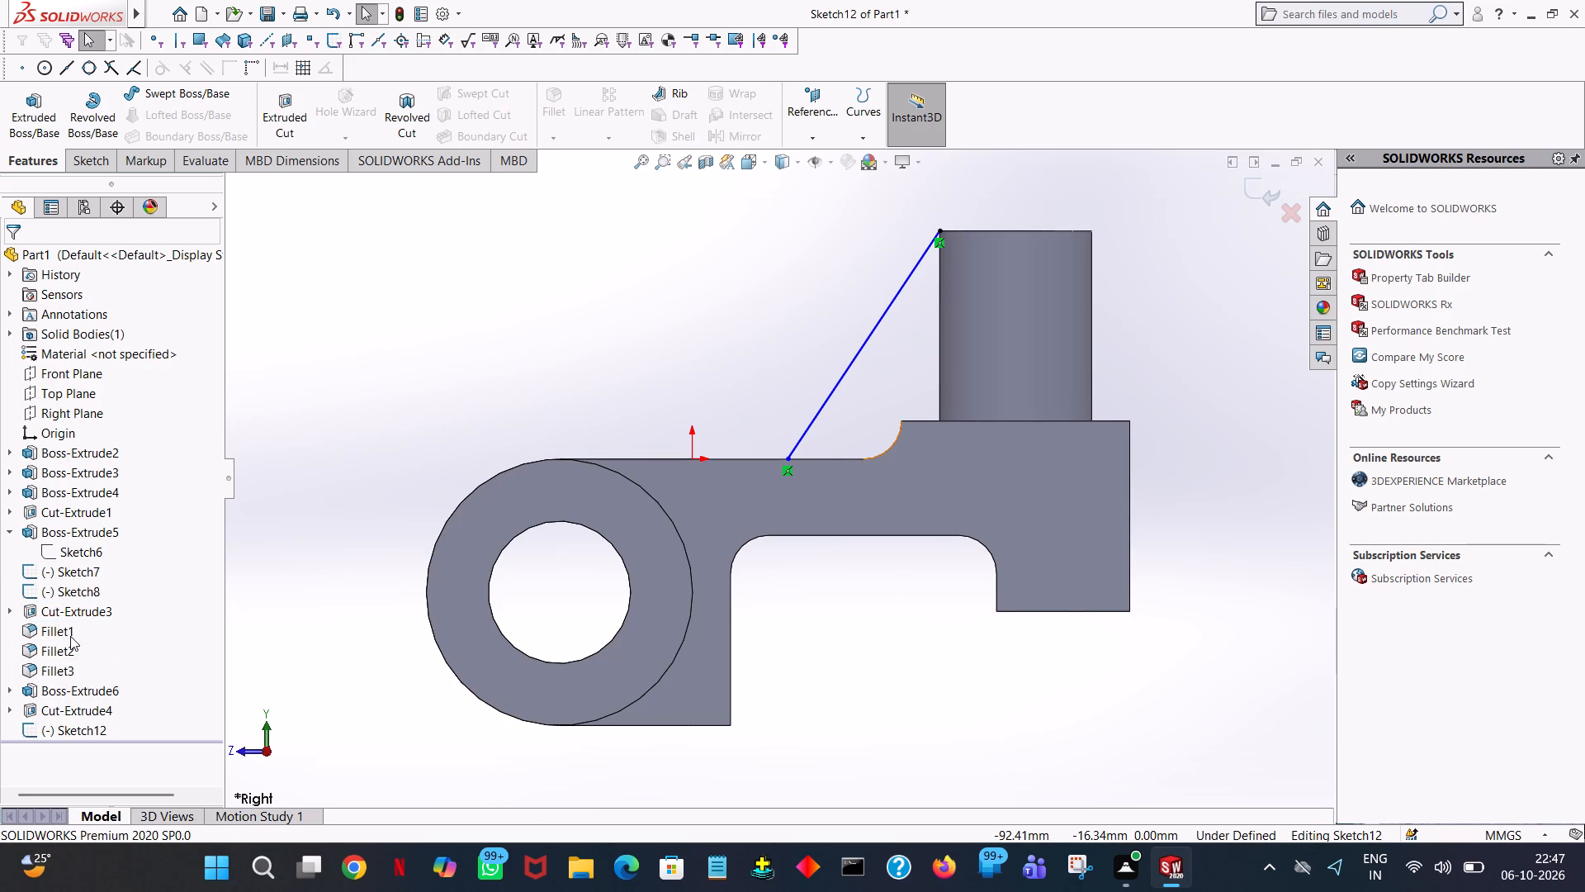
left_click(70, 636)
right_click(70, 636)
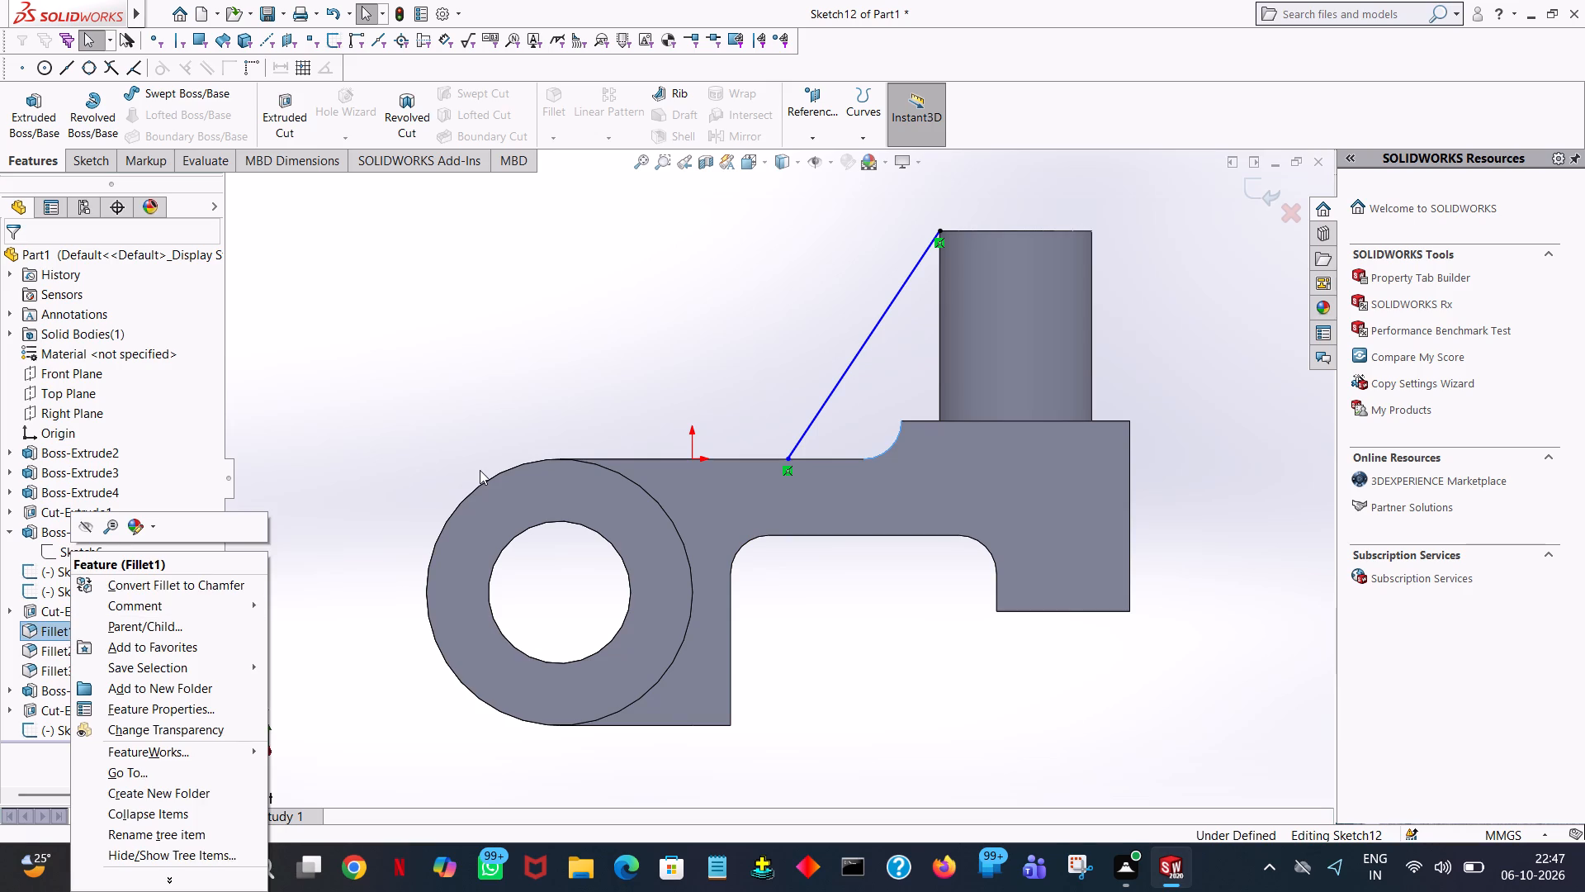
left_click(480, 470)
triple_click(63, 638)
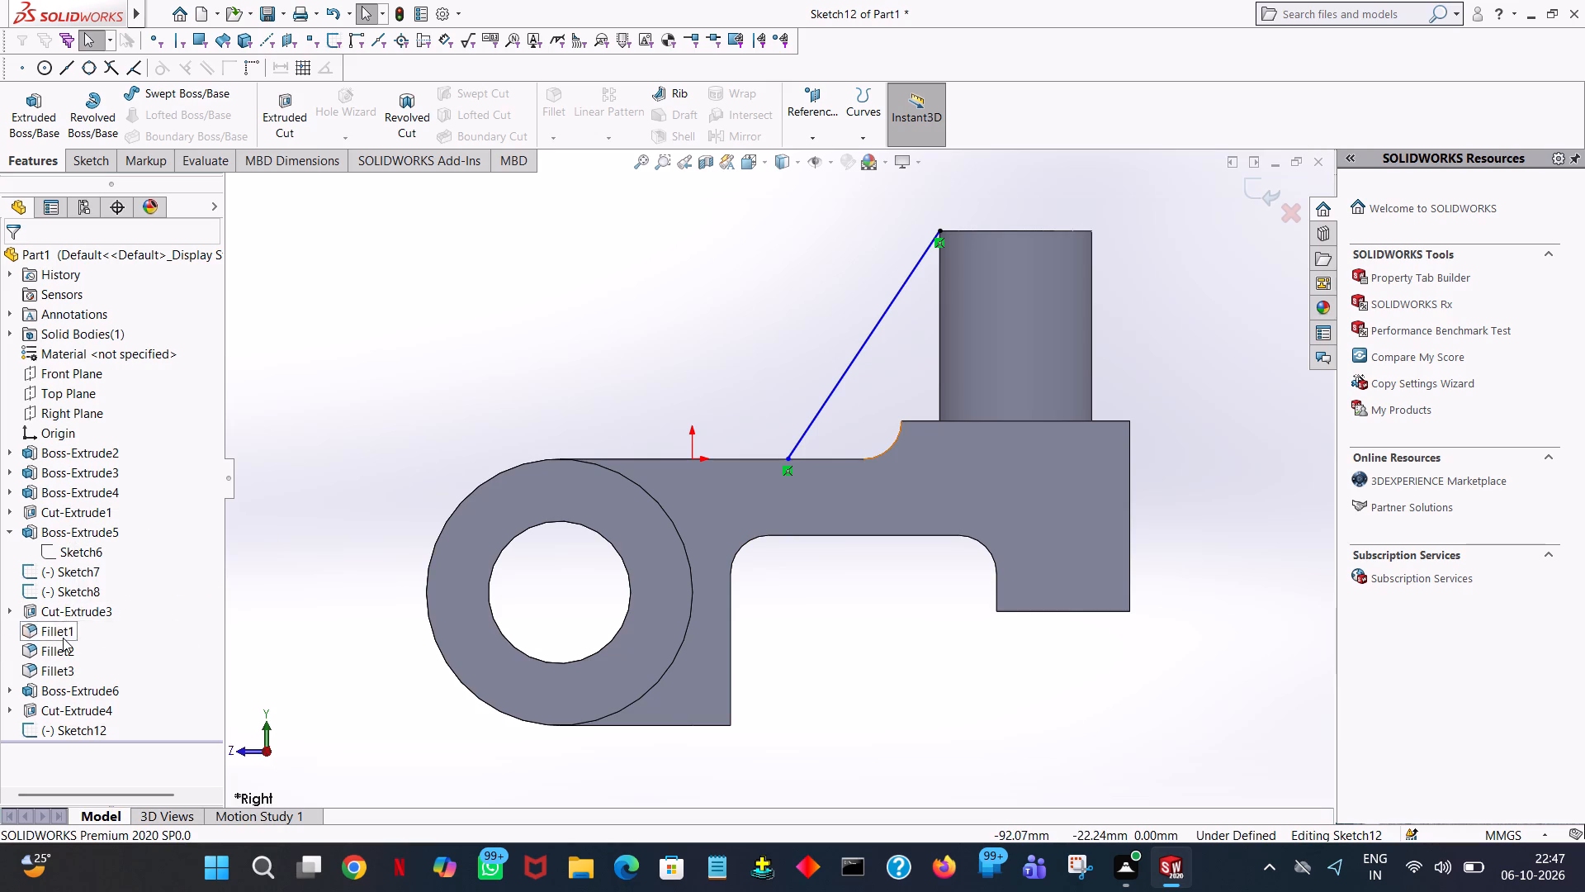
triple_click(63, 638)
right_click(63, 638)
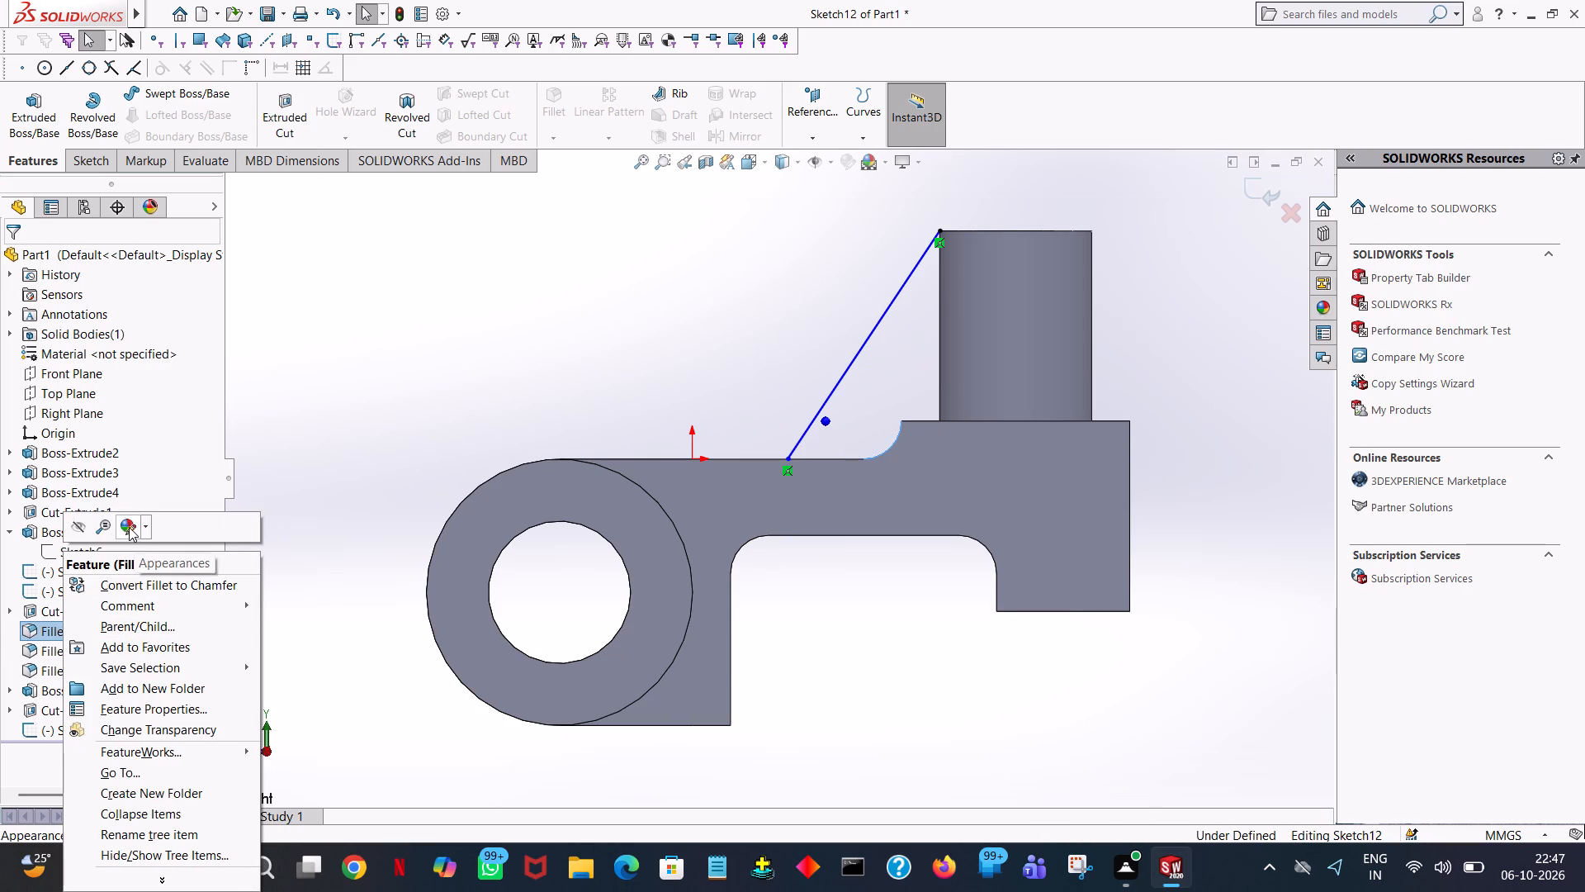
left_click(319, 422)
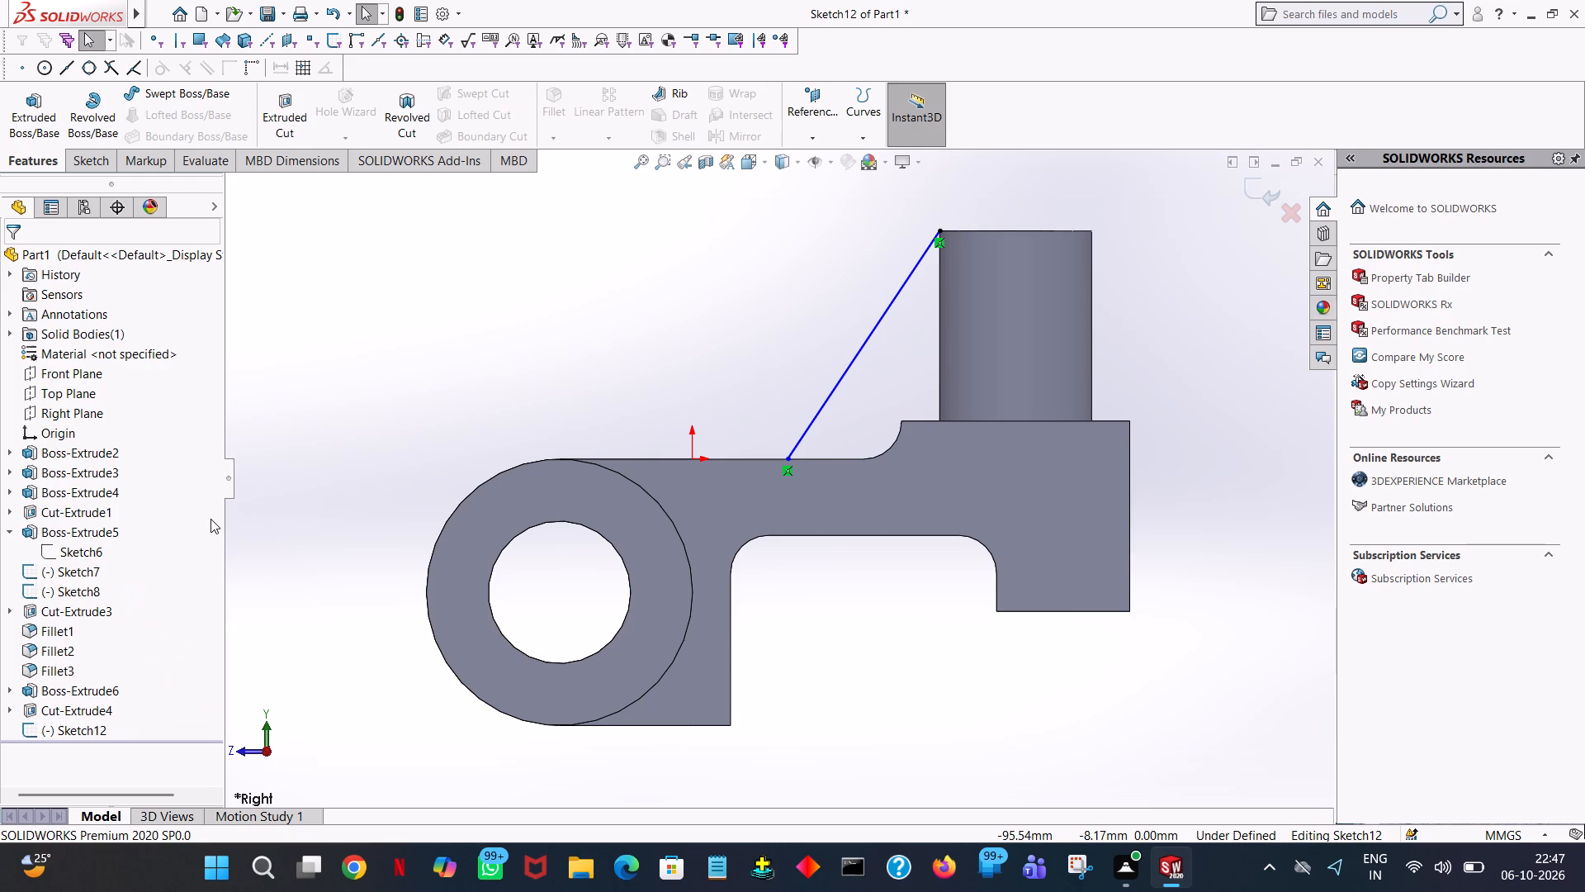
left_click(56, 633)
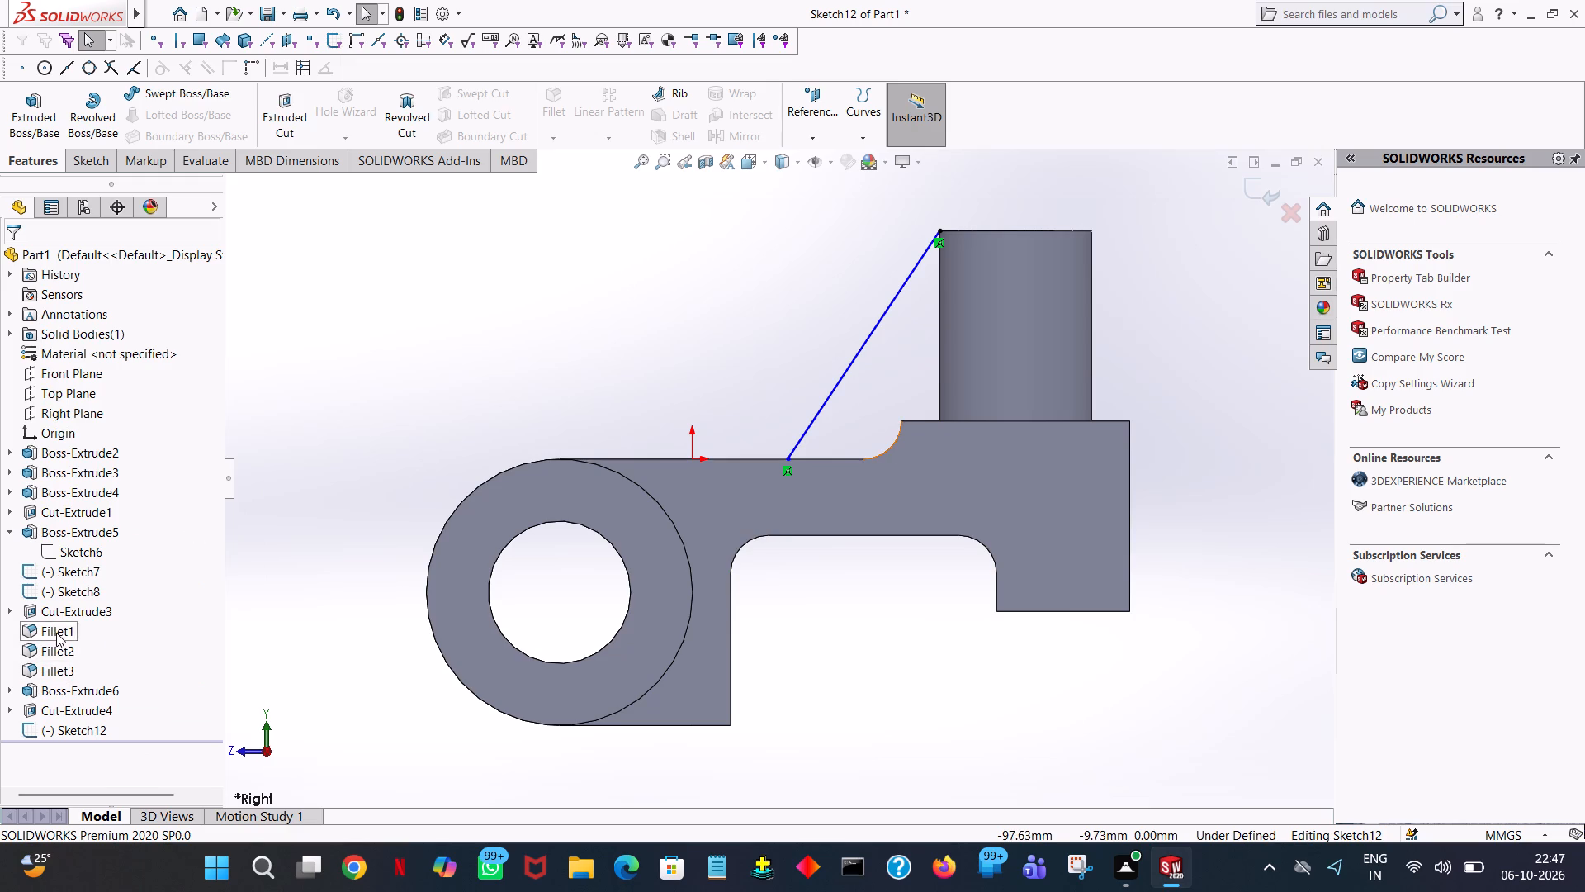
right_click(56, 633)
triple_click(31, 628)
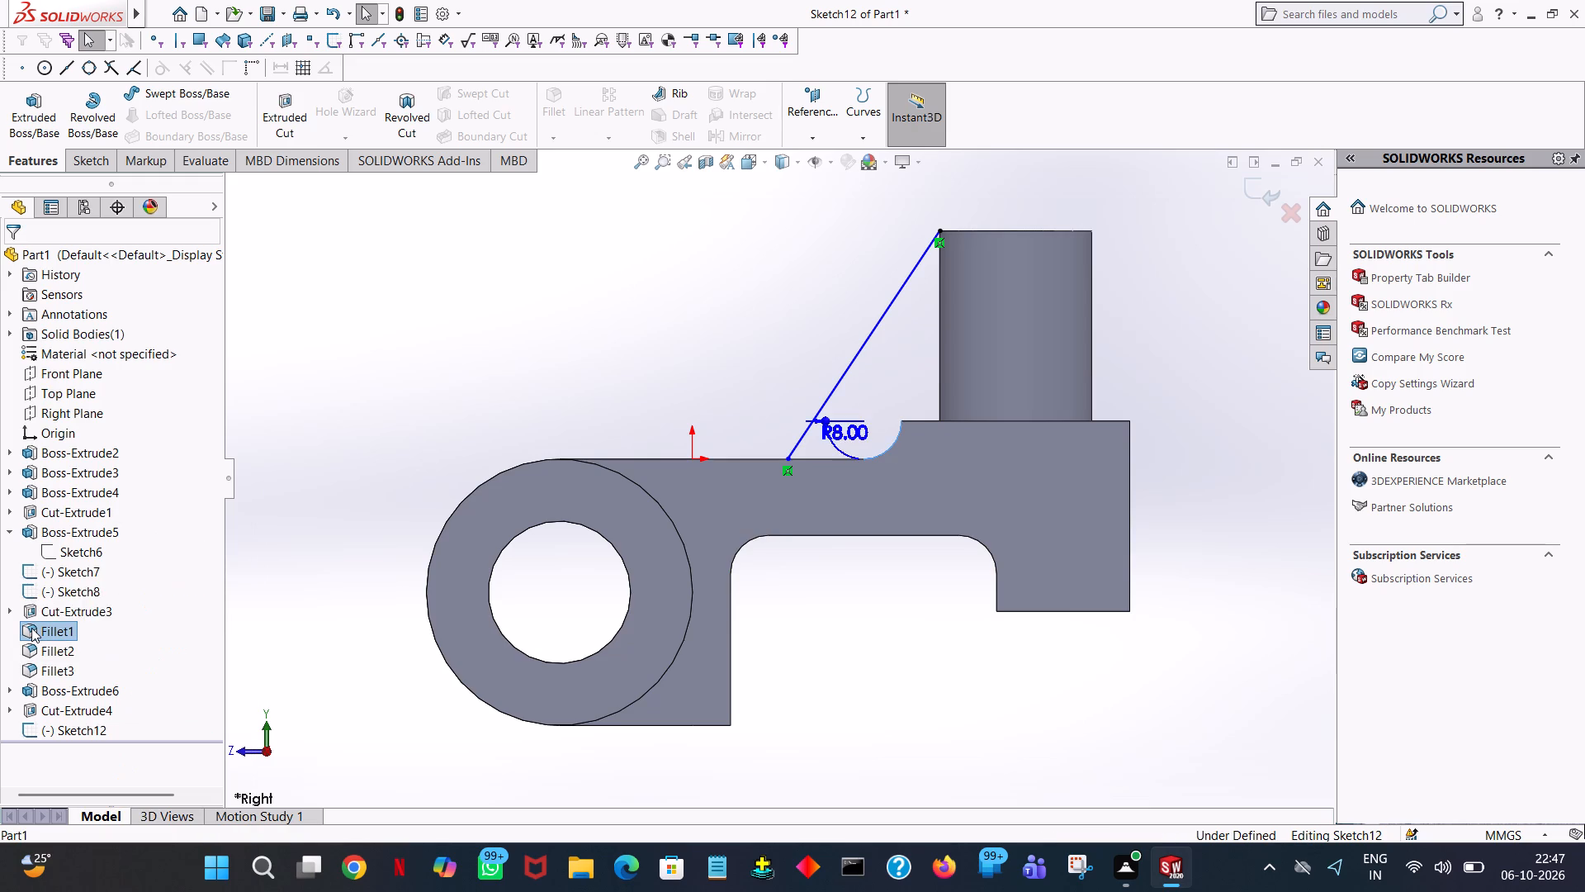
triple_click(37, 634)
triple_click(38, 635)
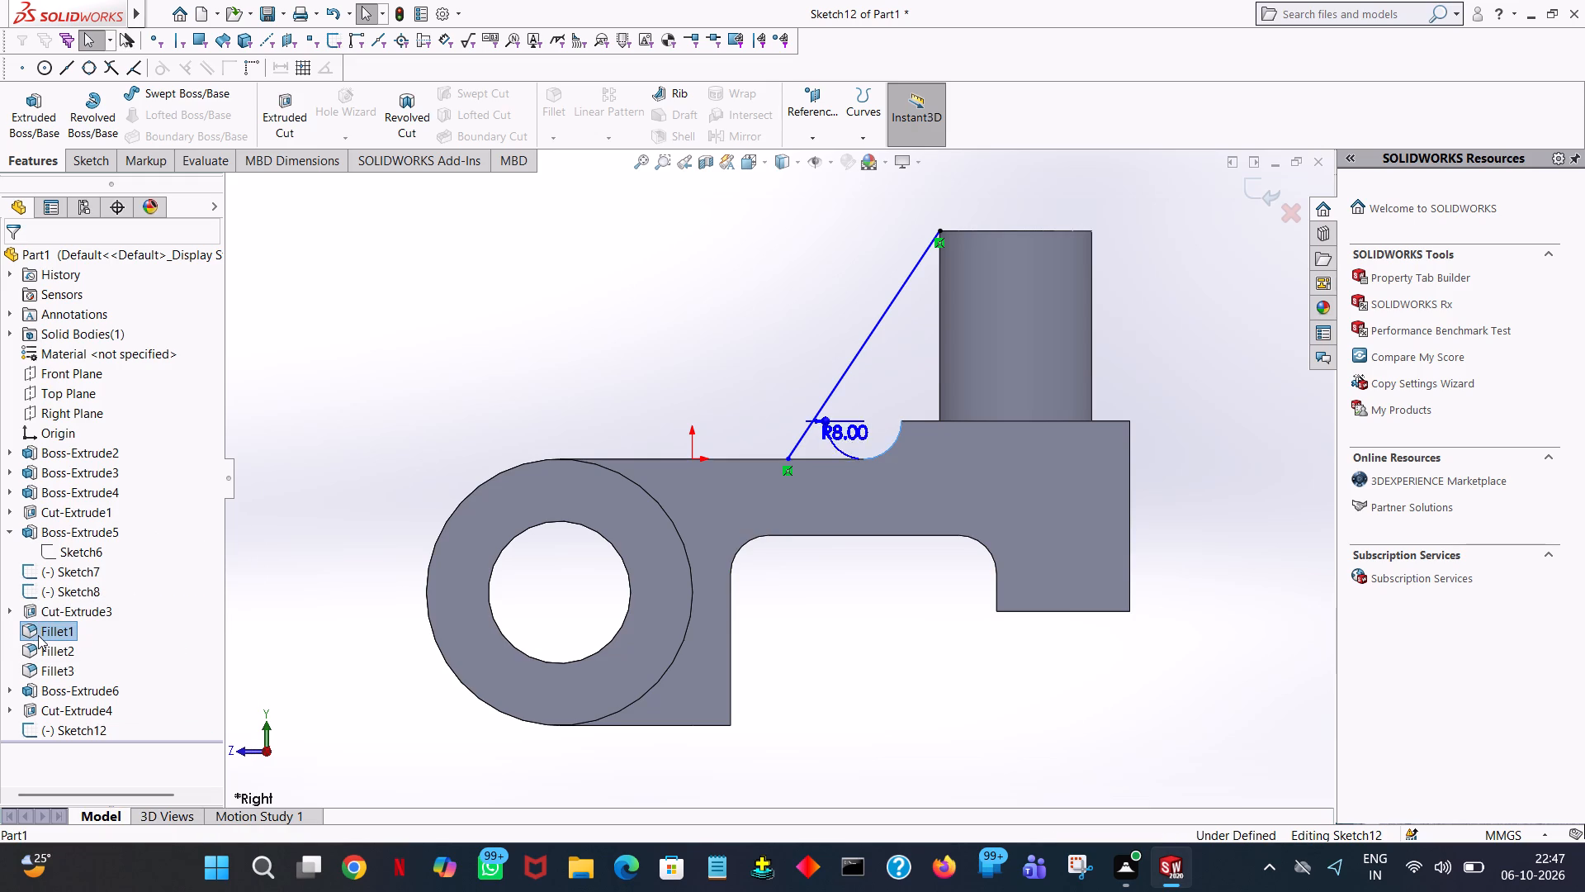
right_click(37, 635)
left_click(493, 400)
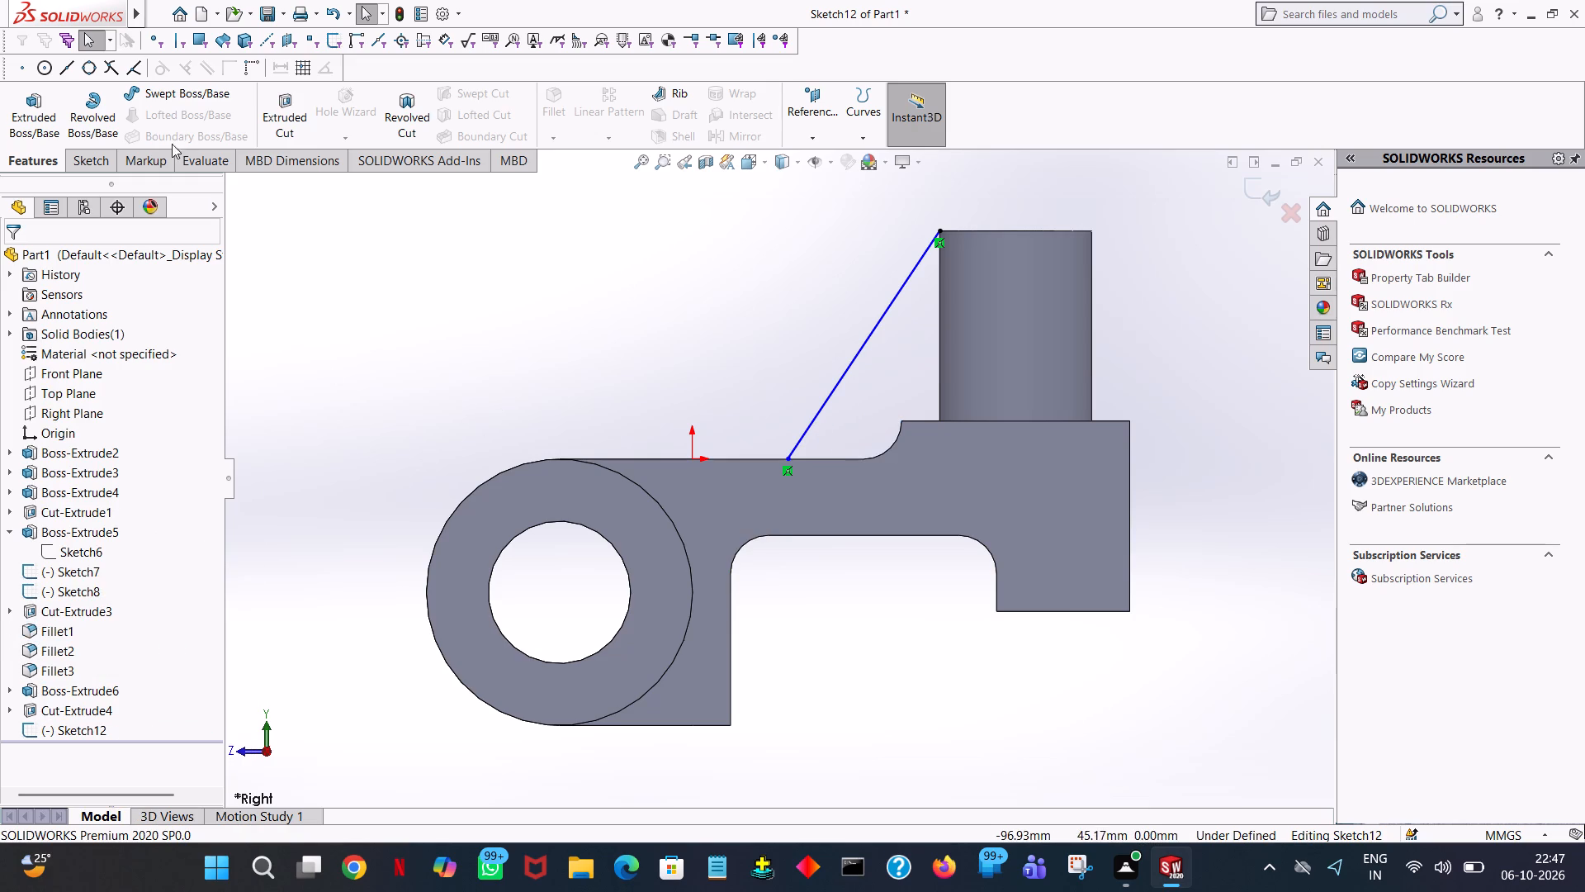
Exit the sloped-line sketch and delete Fillet1, the 8 mm fillet on the body's upper step in front of the boss.
middle_click_drag(385, 323, 381, 341)
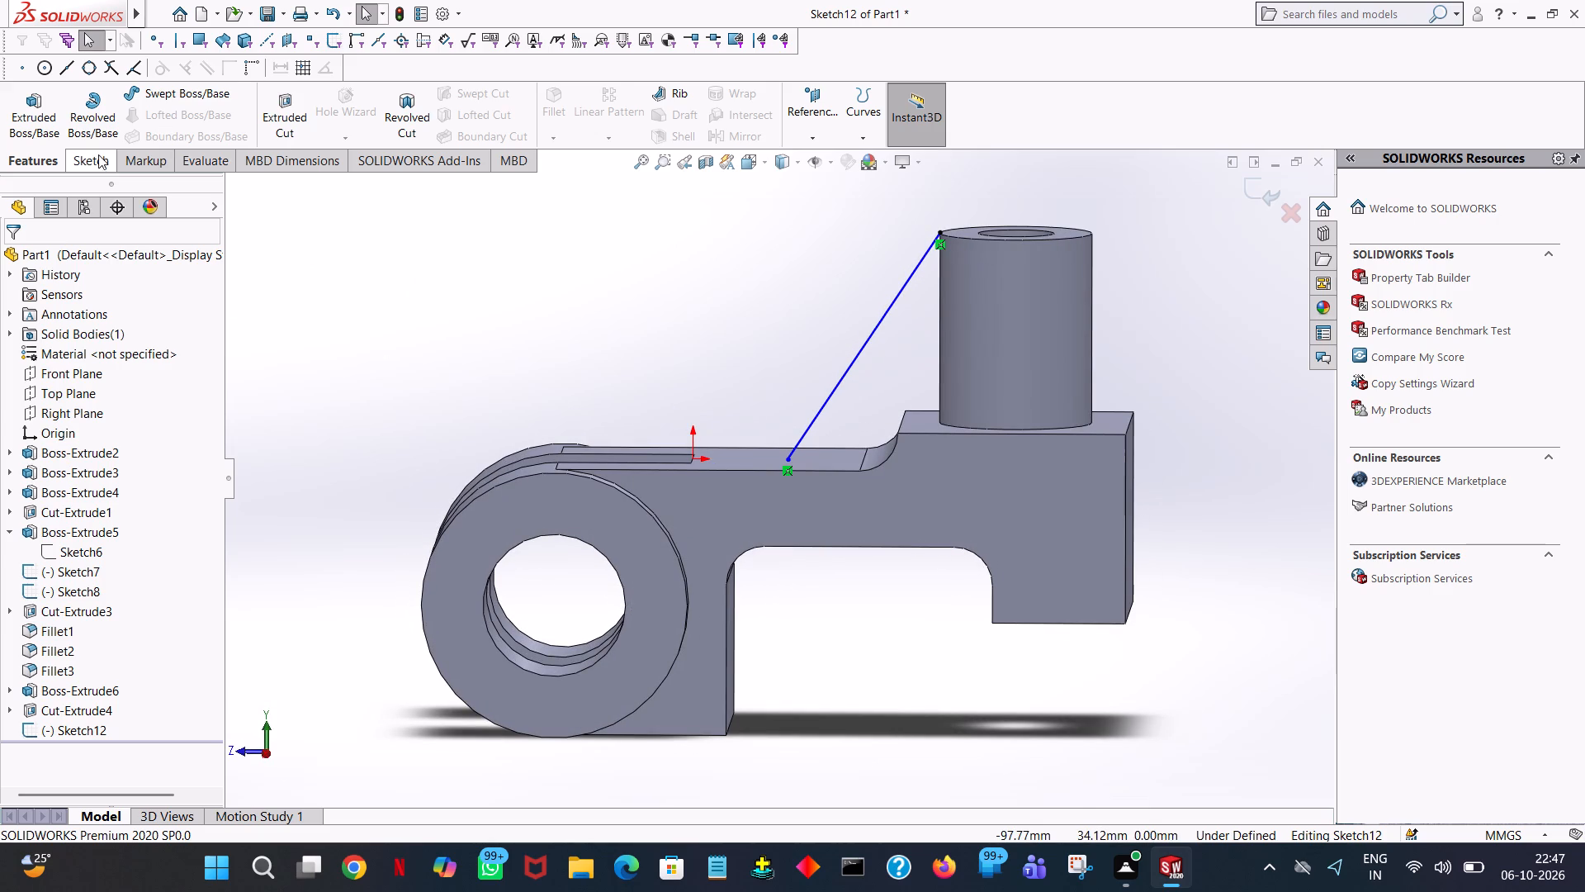
left_click(98, 154)
left_click(38, 106)
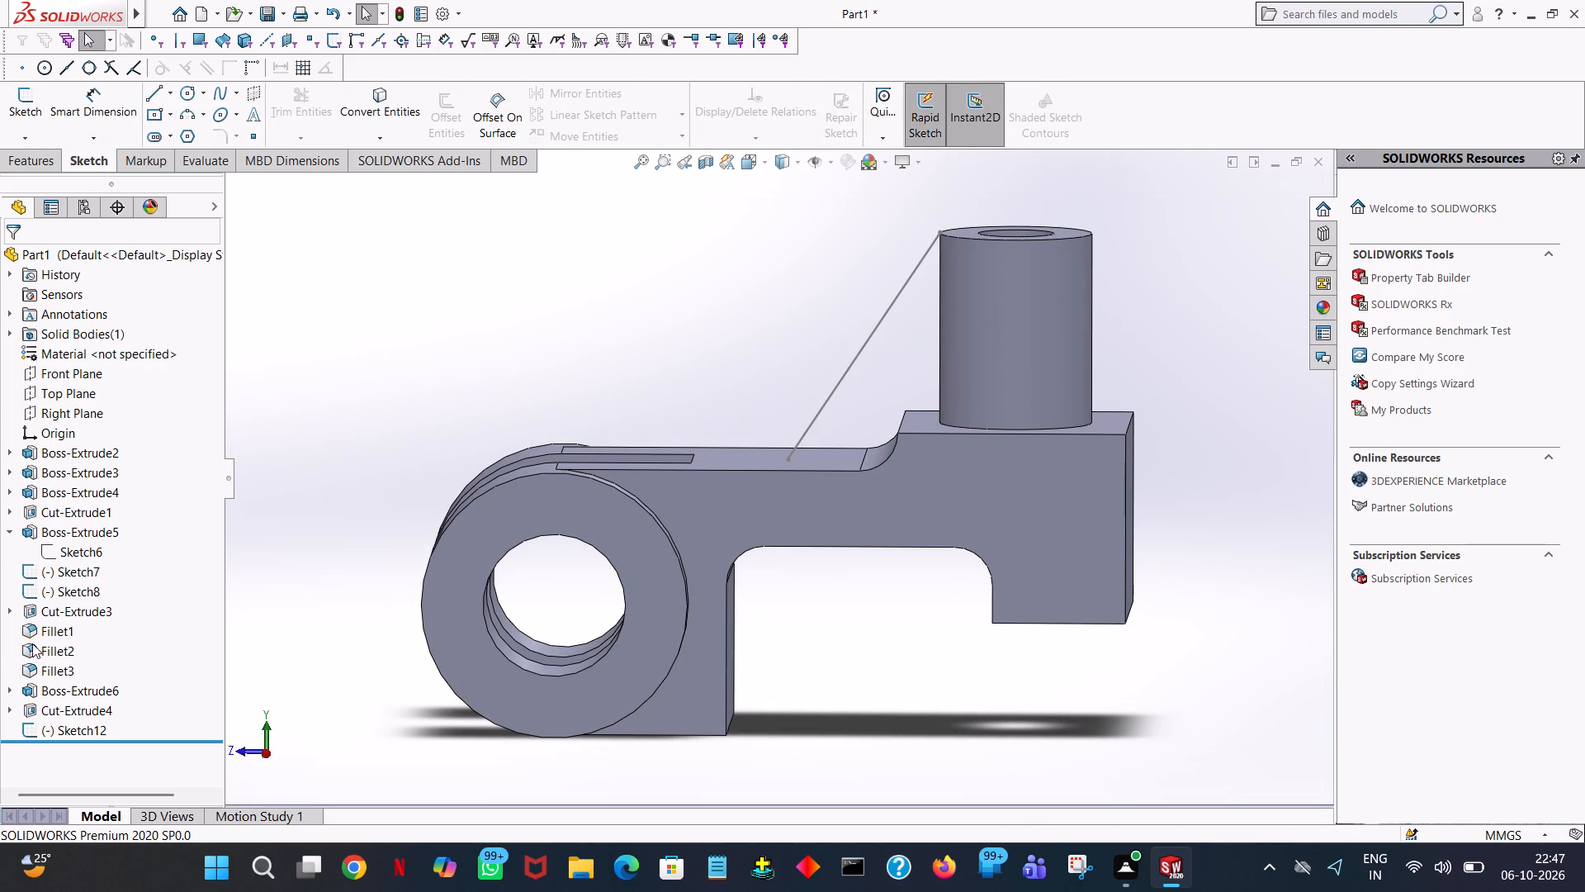
left_click(50, 634)
right_click(50, 635)
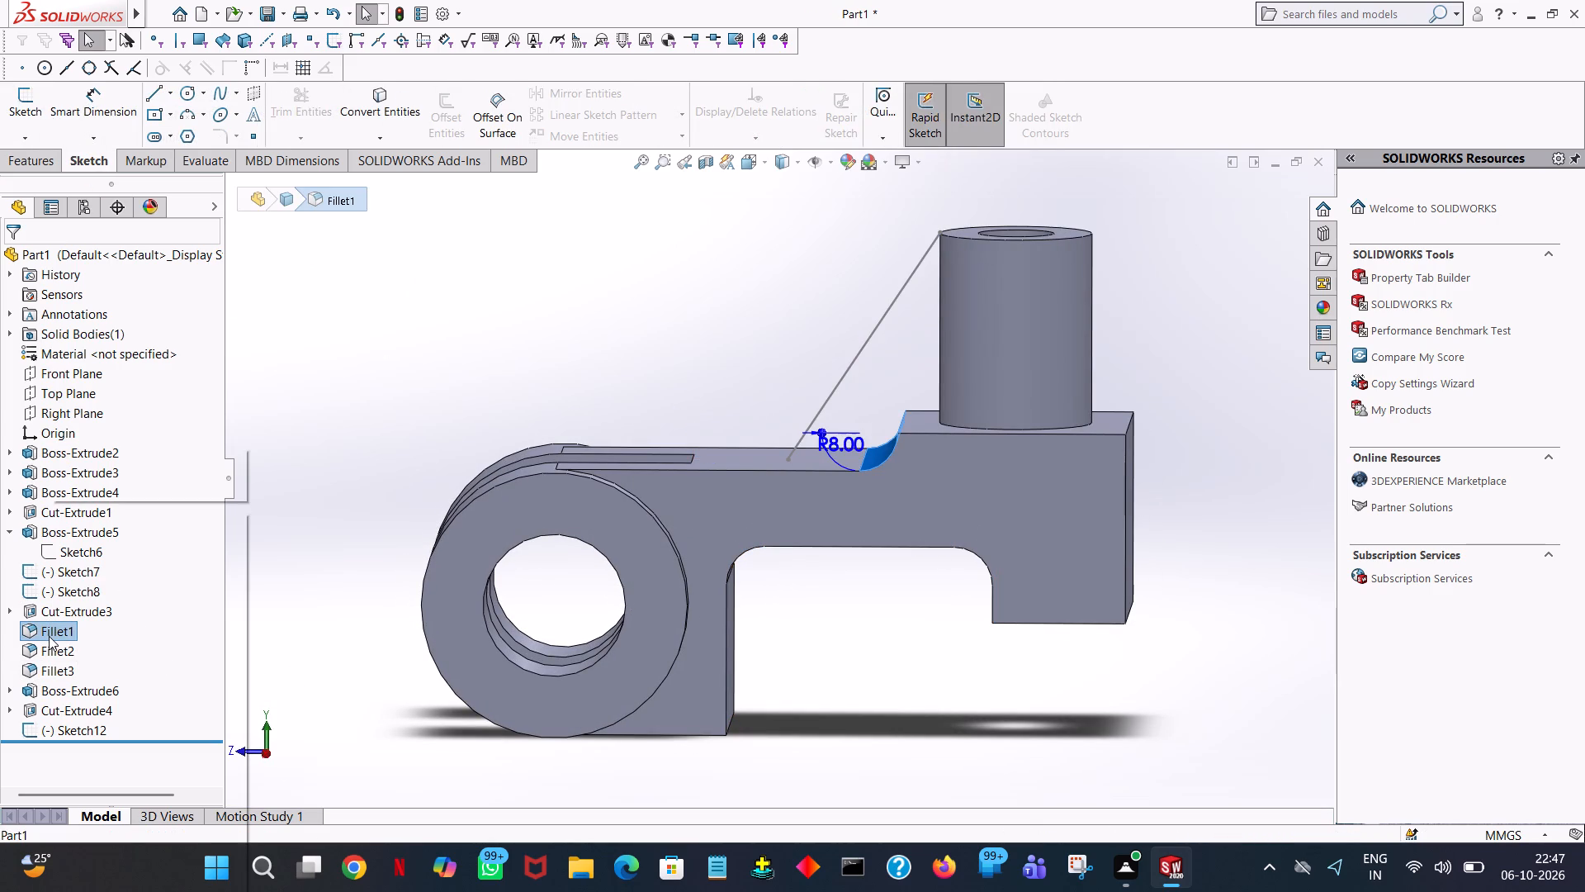
left_click(121, 620)
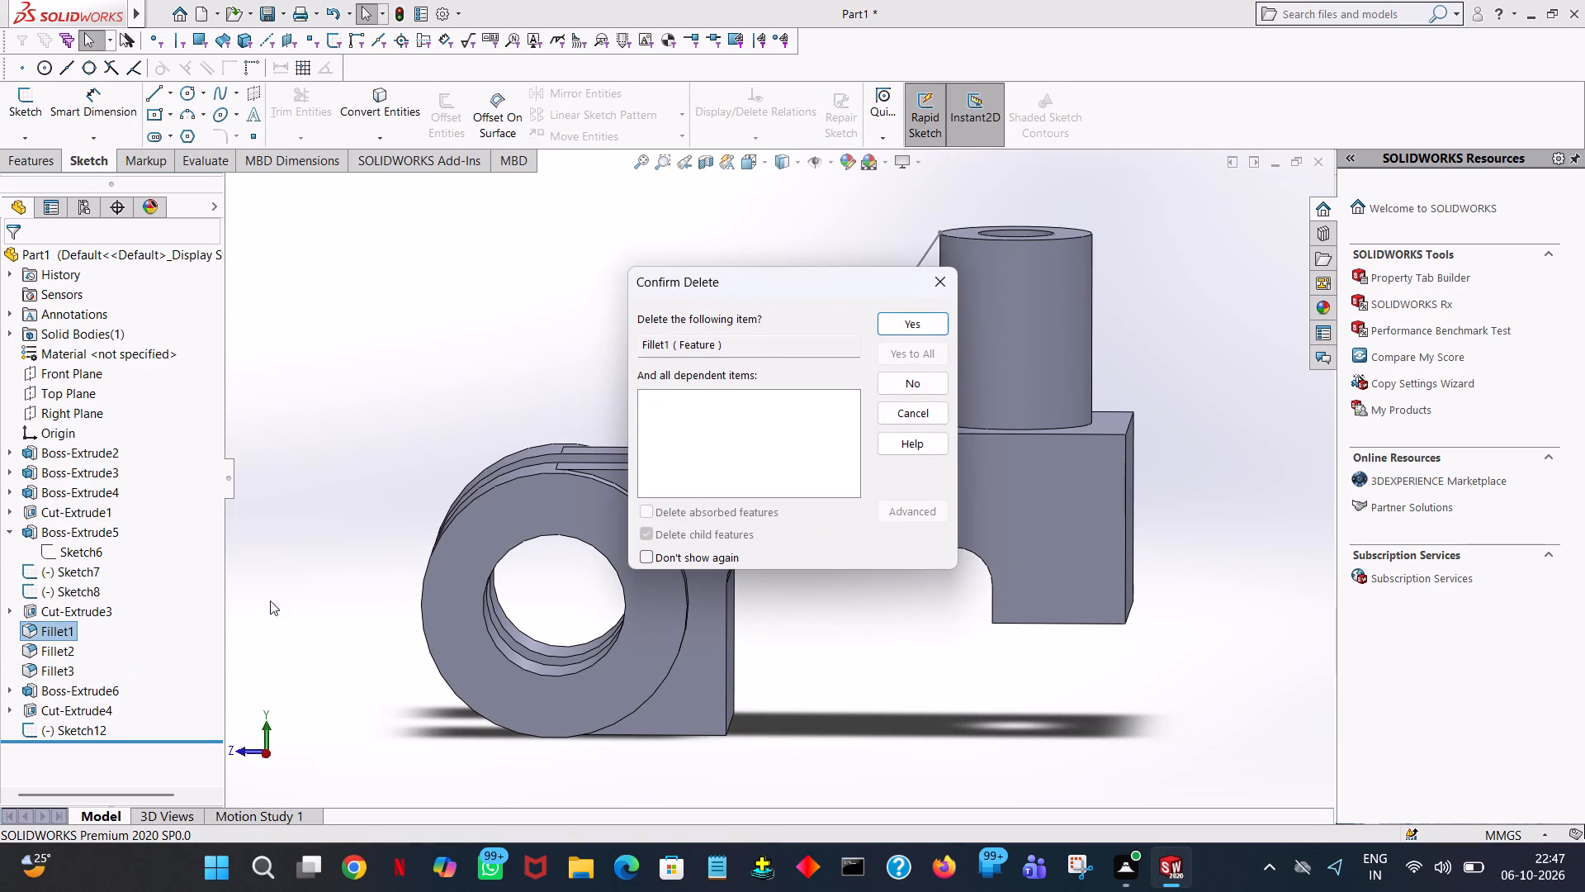
left_click(927, 325)
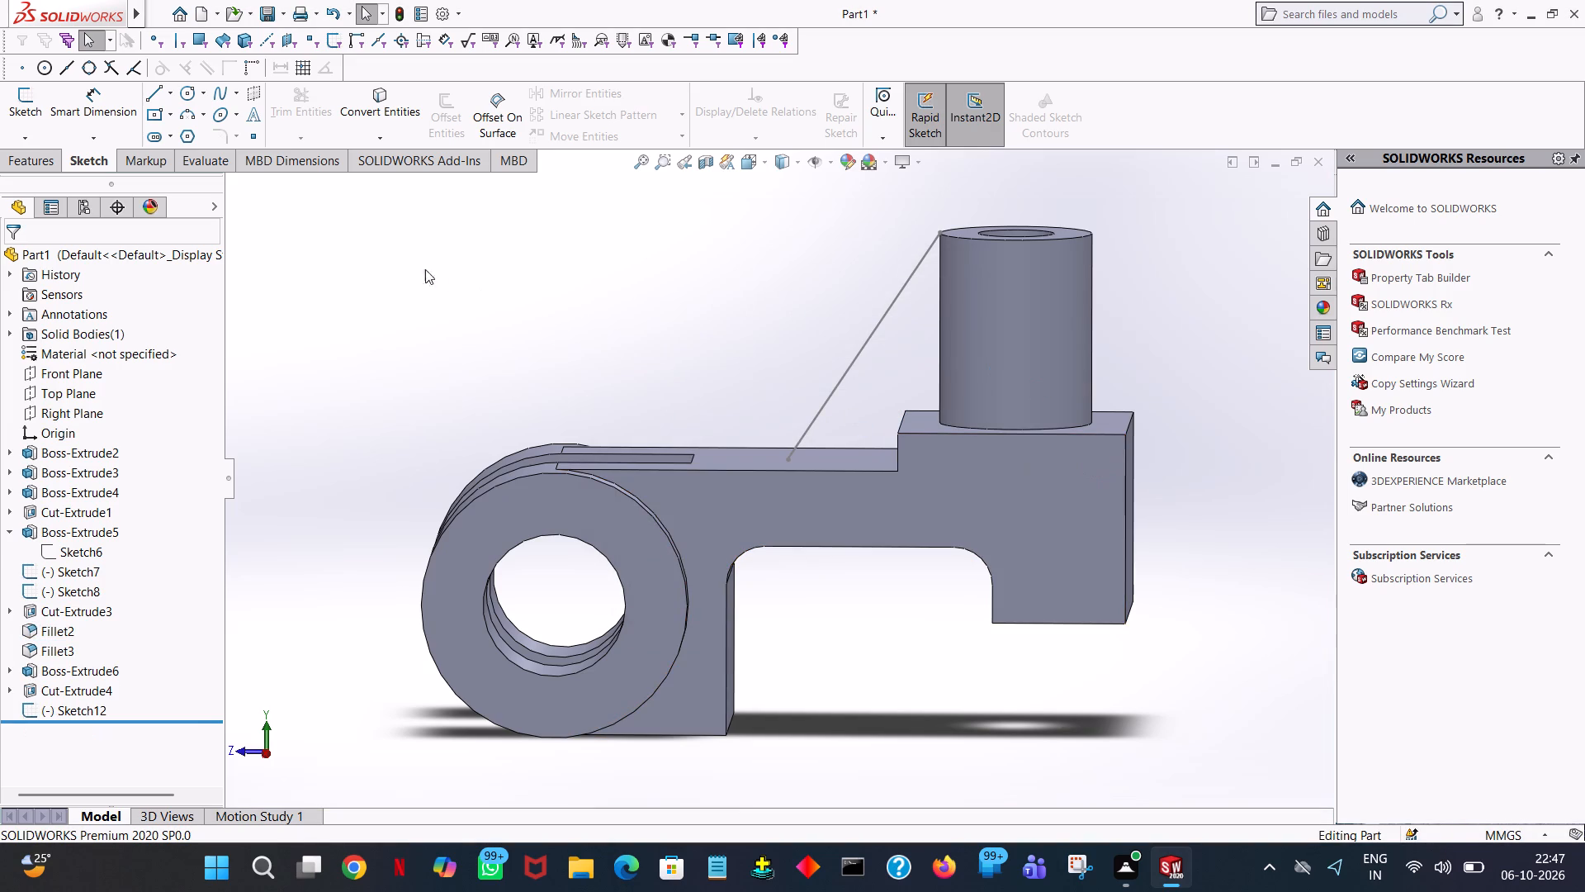
Delete Sketch12, which holds the sloped rib line.
left_click(73, 709)
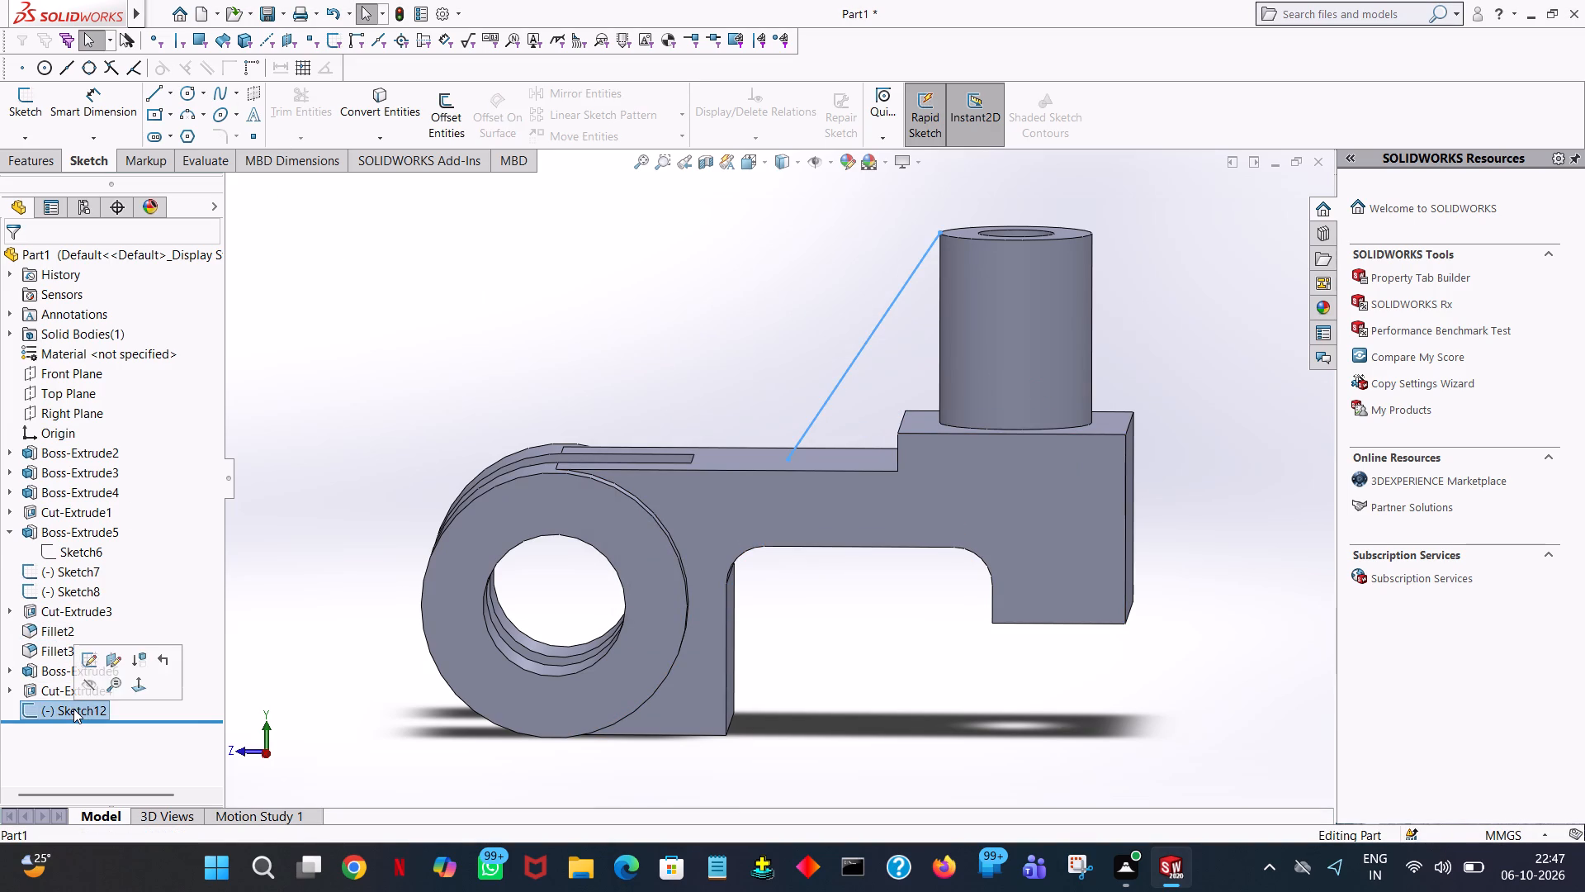
right_click(73, 709)
left_click(106, 649)
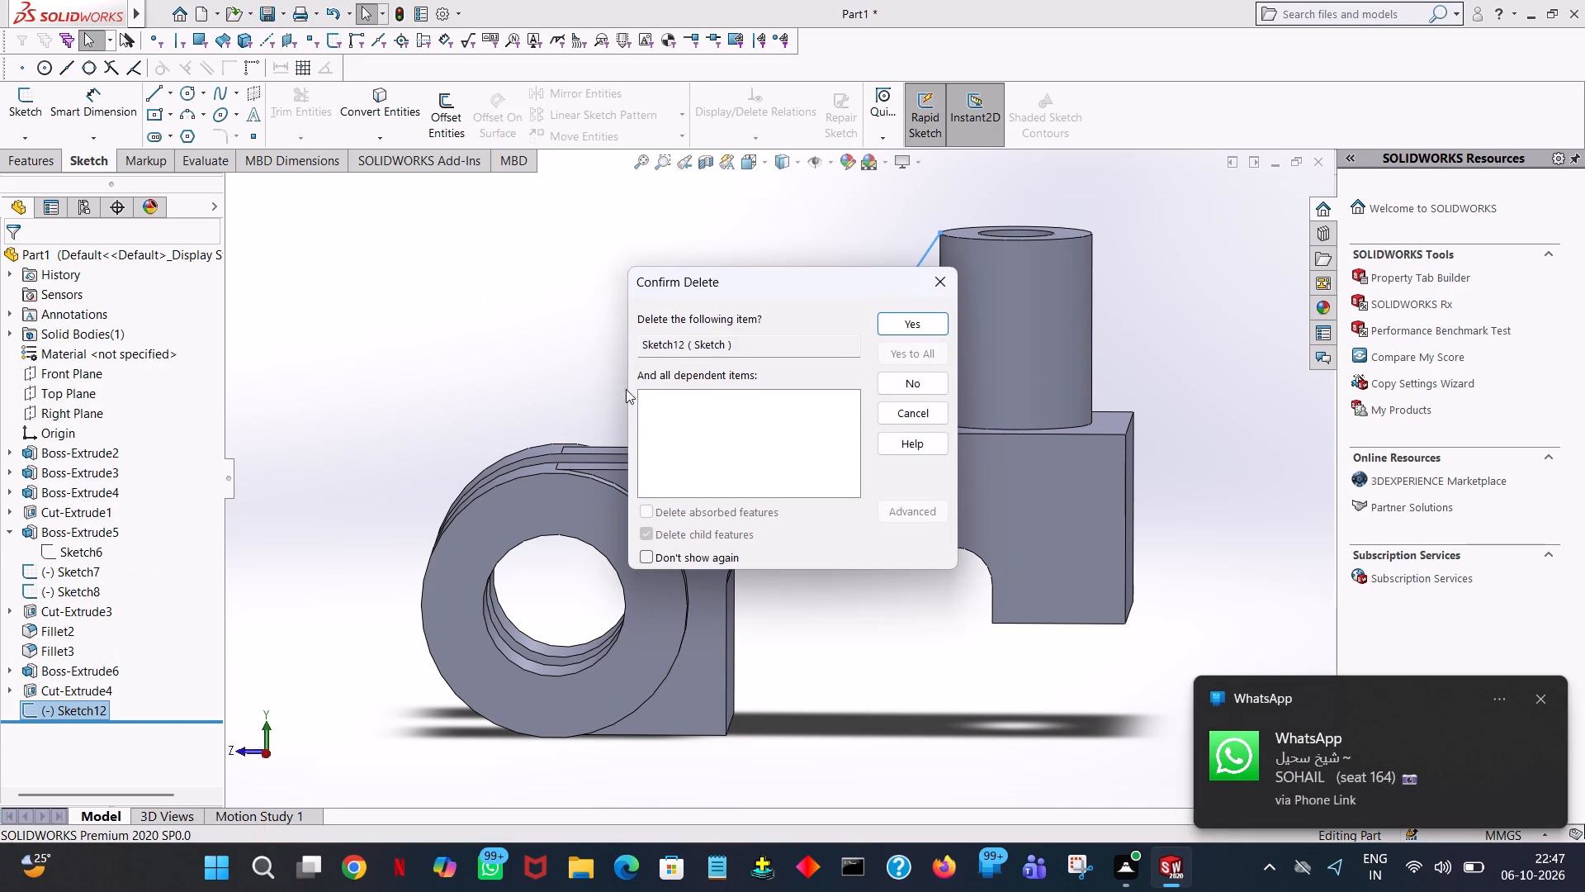
left_click(918, 316)
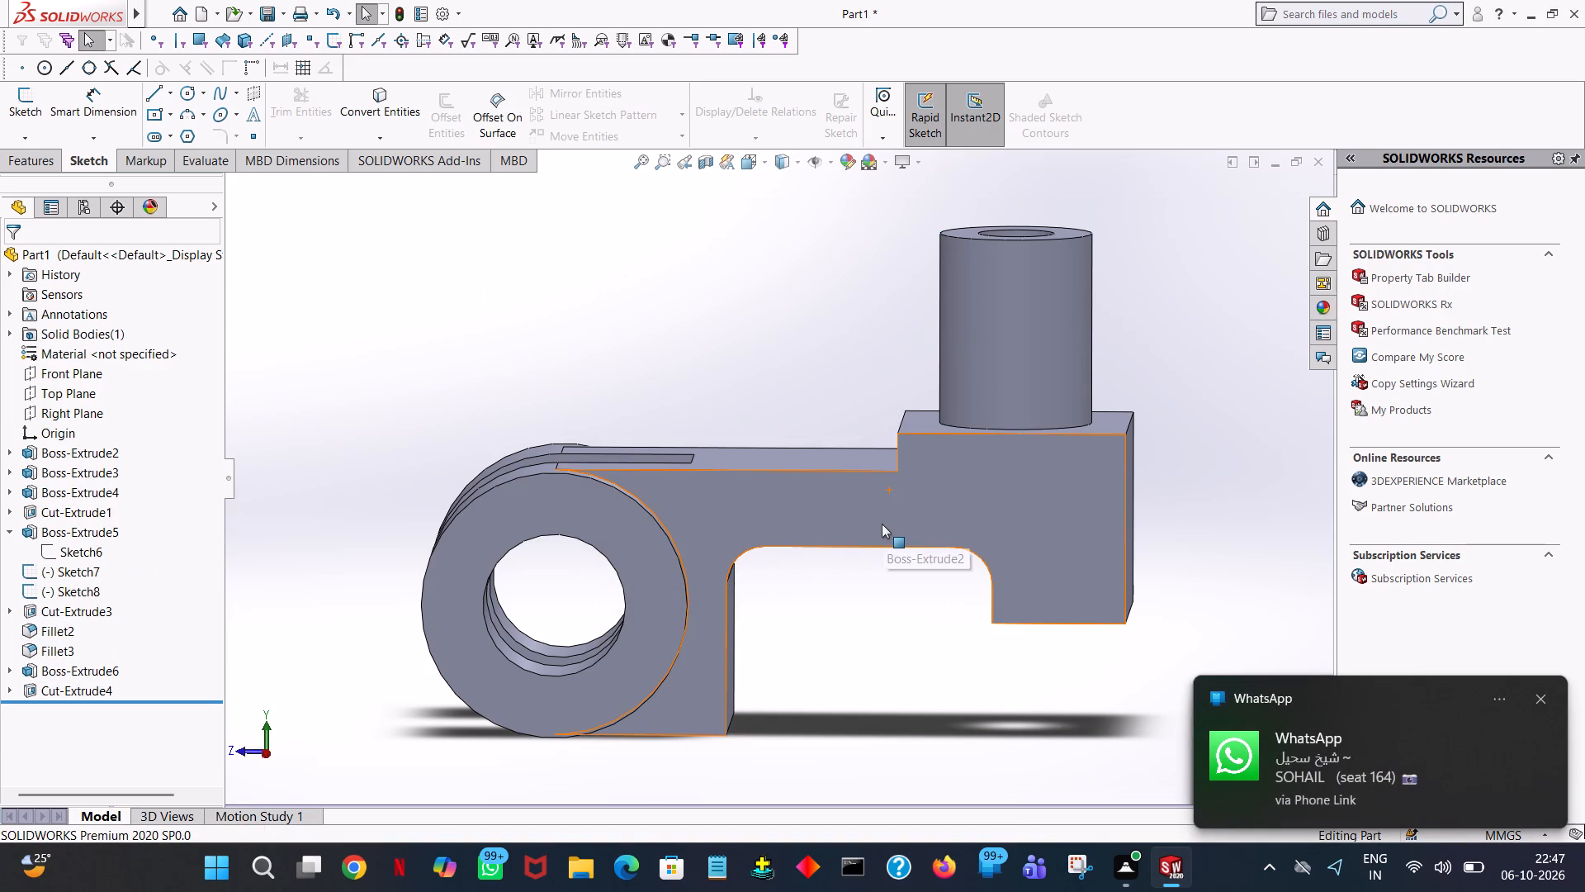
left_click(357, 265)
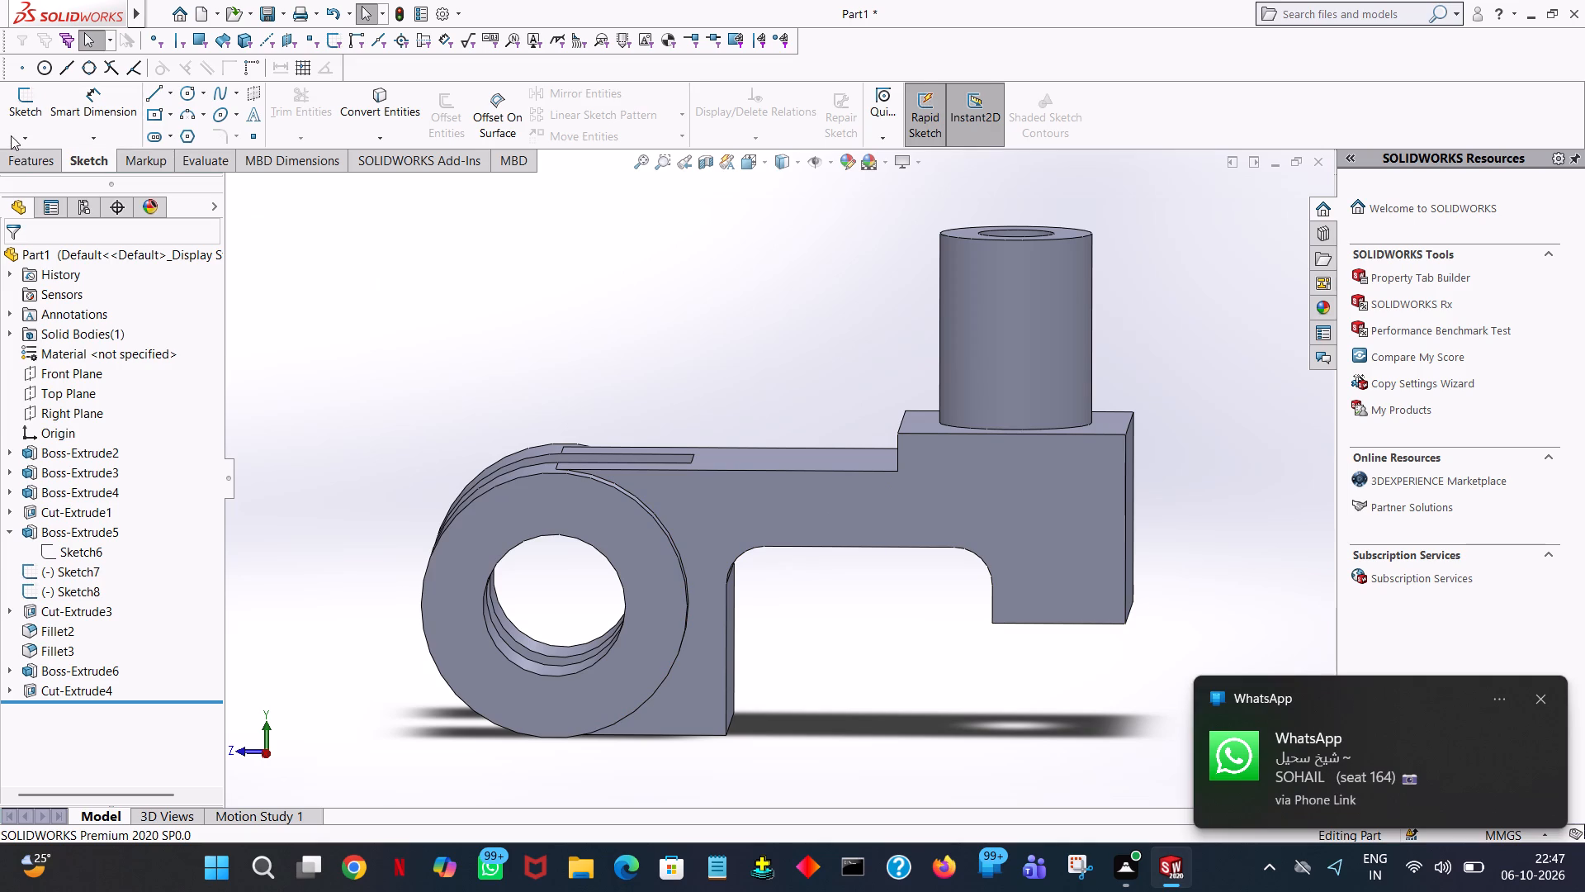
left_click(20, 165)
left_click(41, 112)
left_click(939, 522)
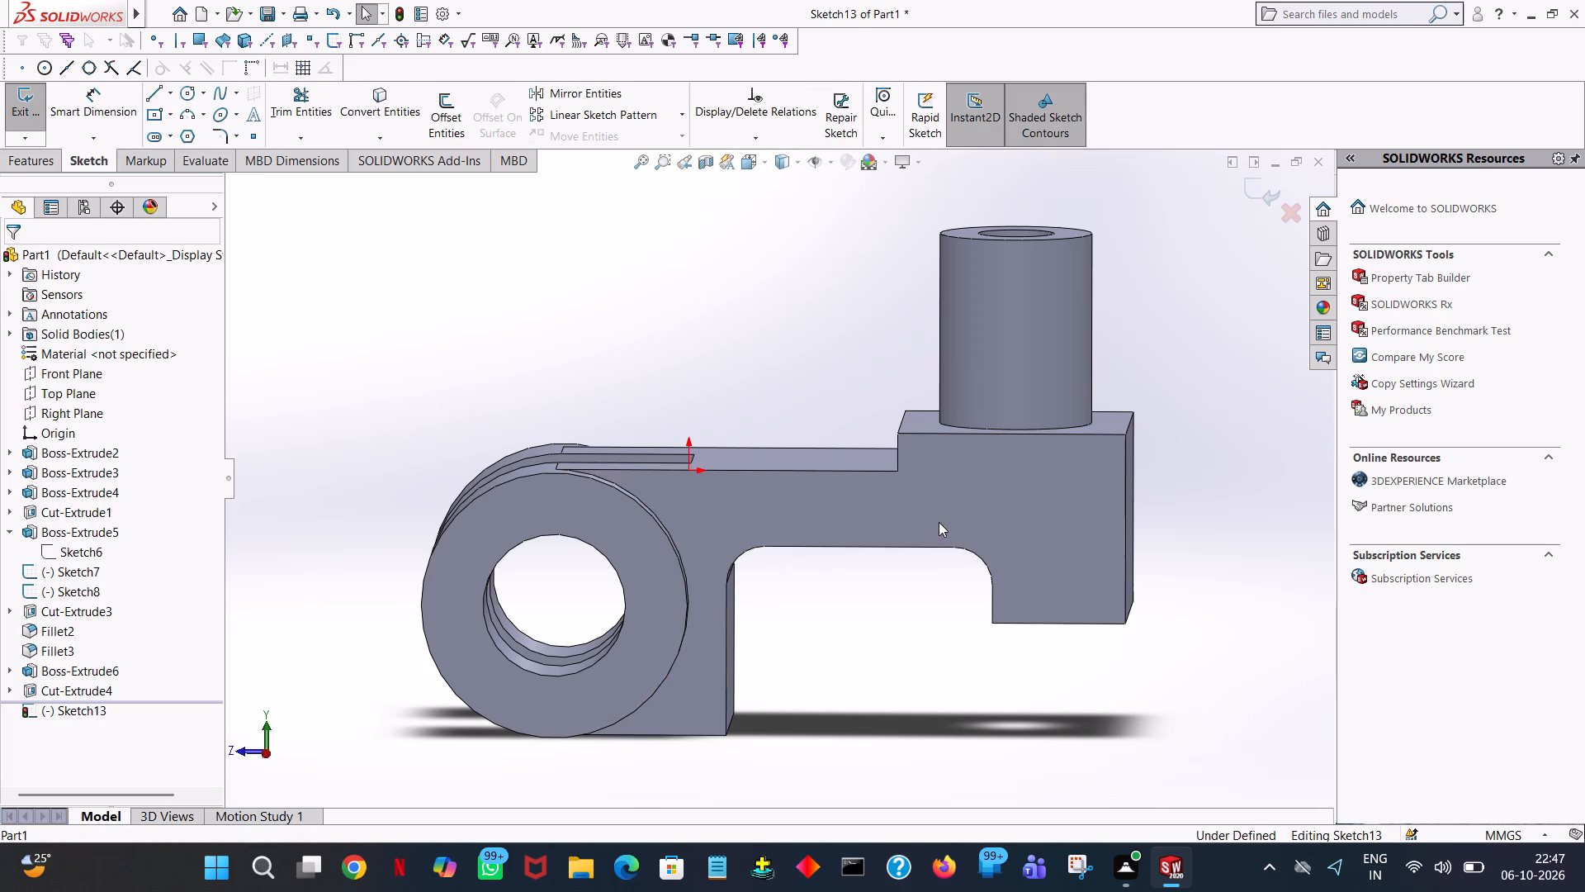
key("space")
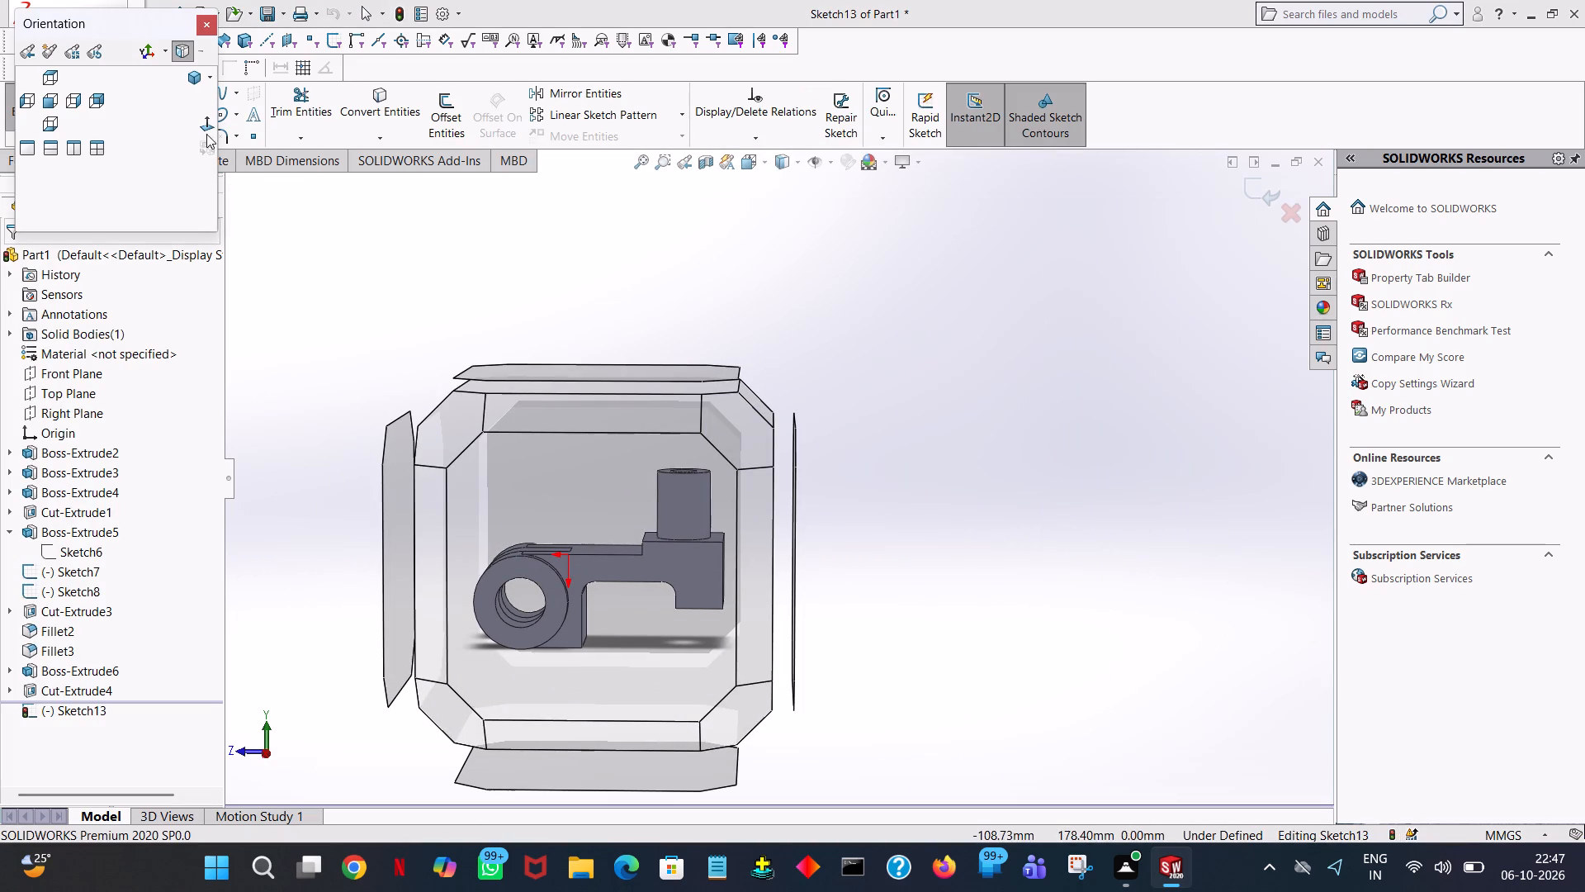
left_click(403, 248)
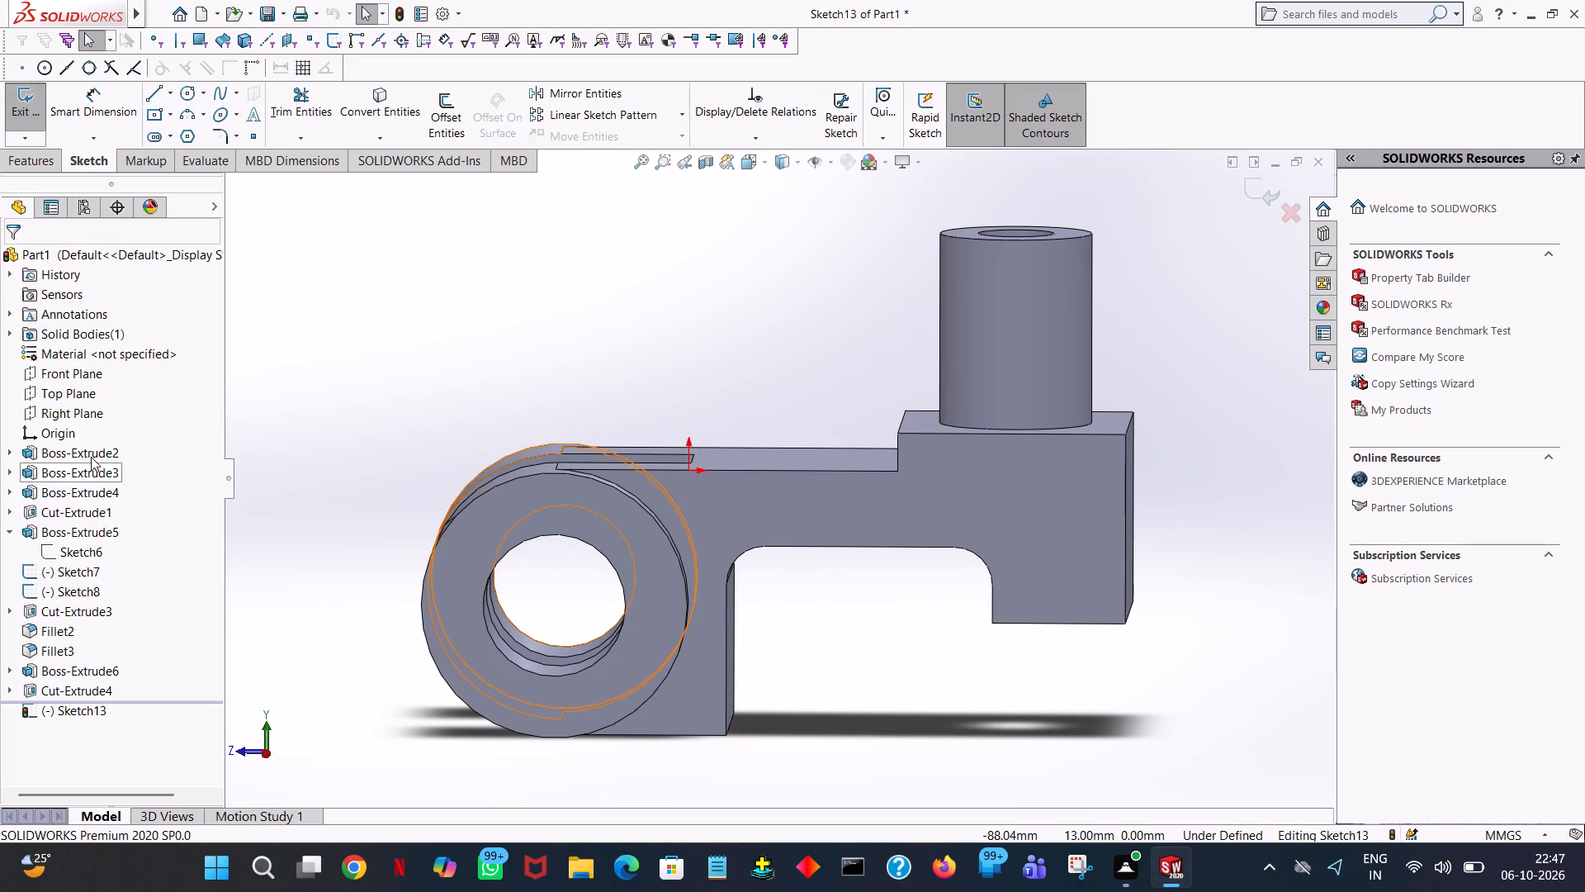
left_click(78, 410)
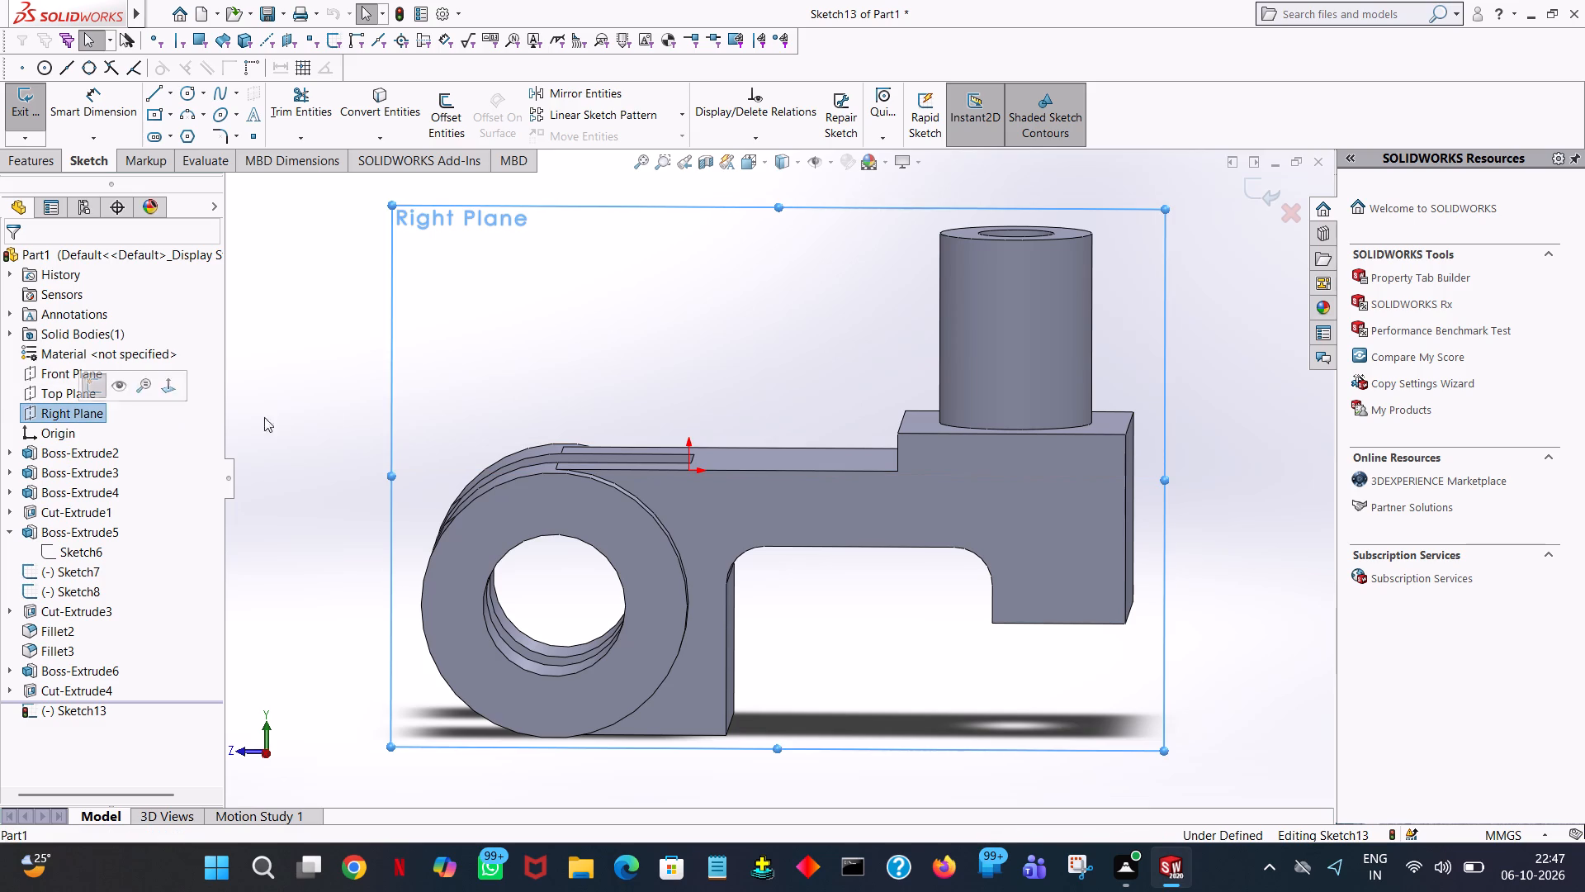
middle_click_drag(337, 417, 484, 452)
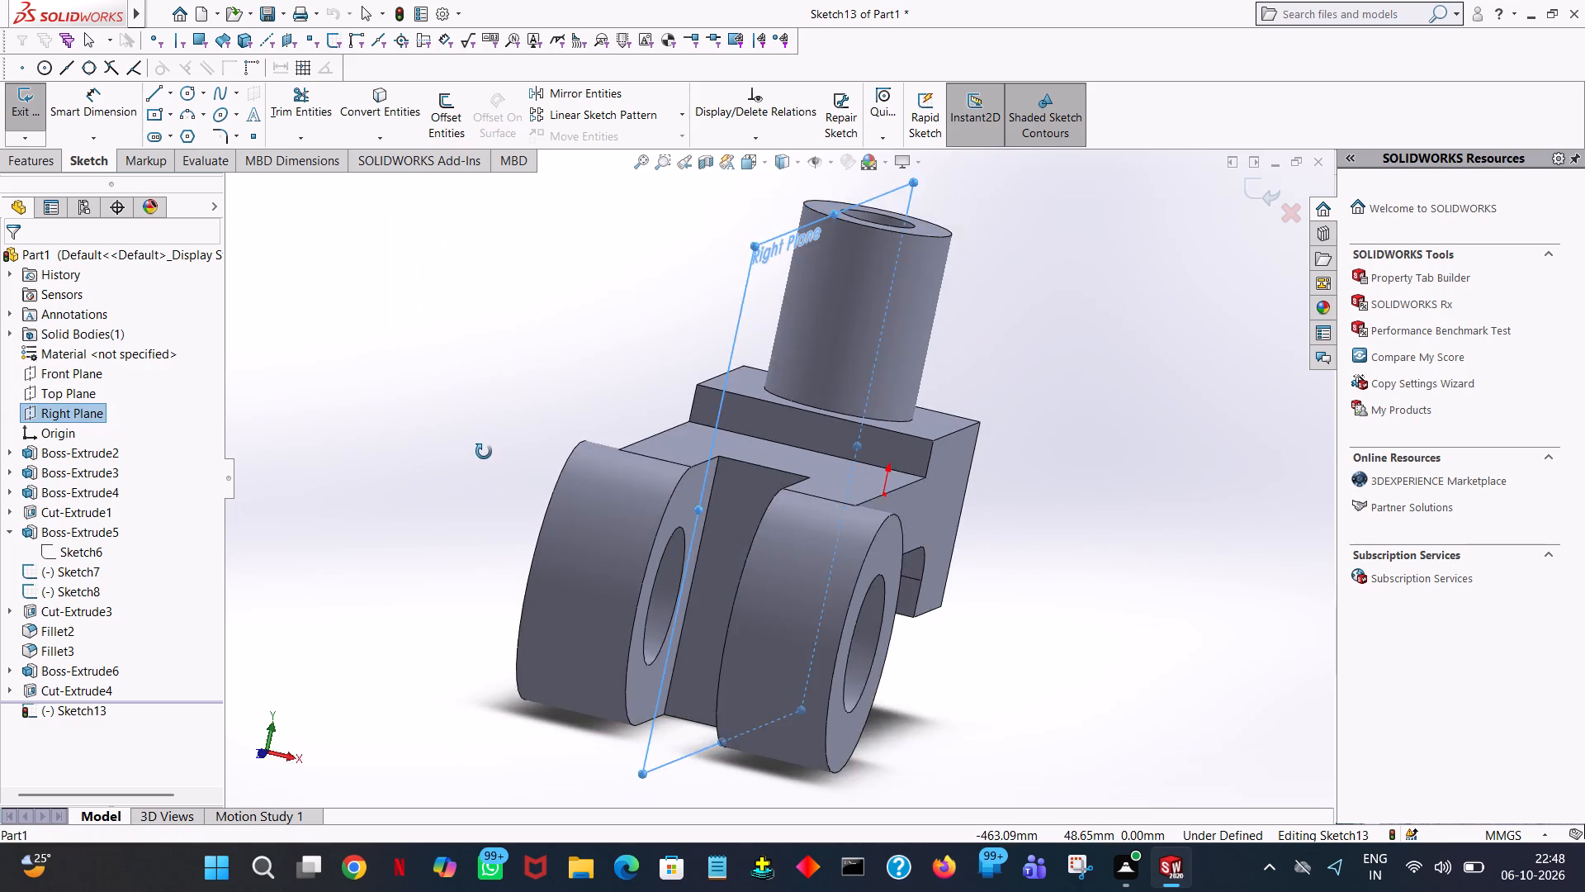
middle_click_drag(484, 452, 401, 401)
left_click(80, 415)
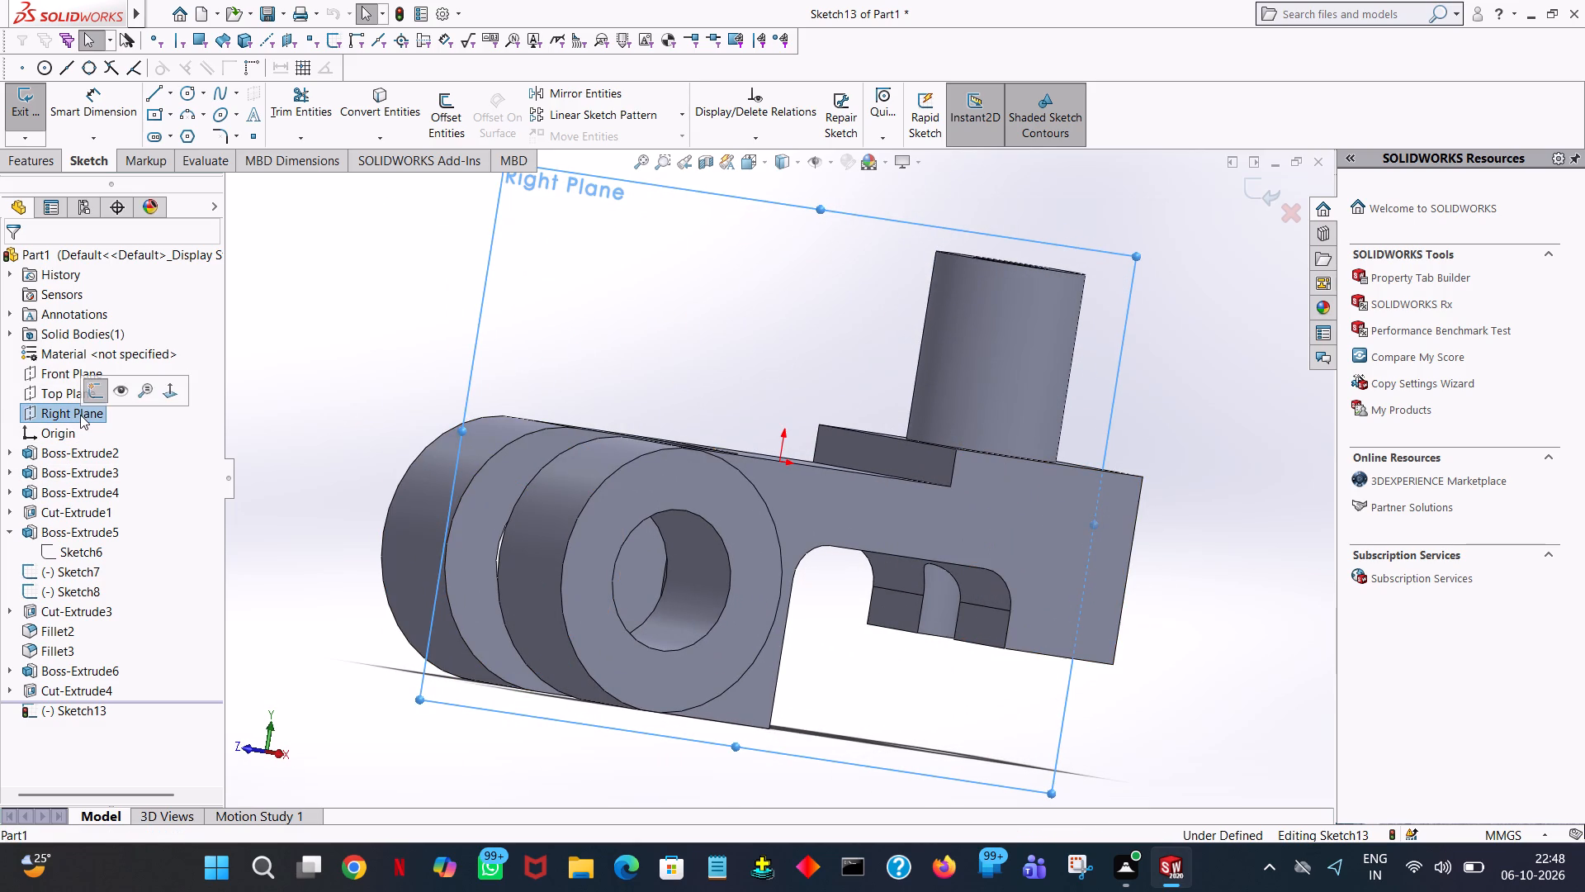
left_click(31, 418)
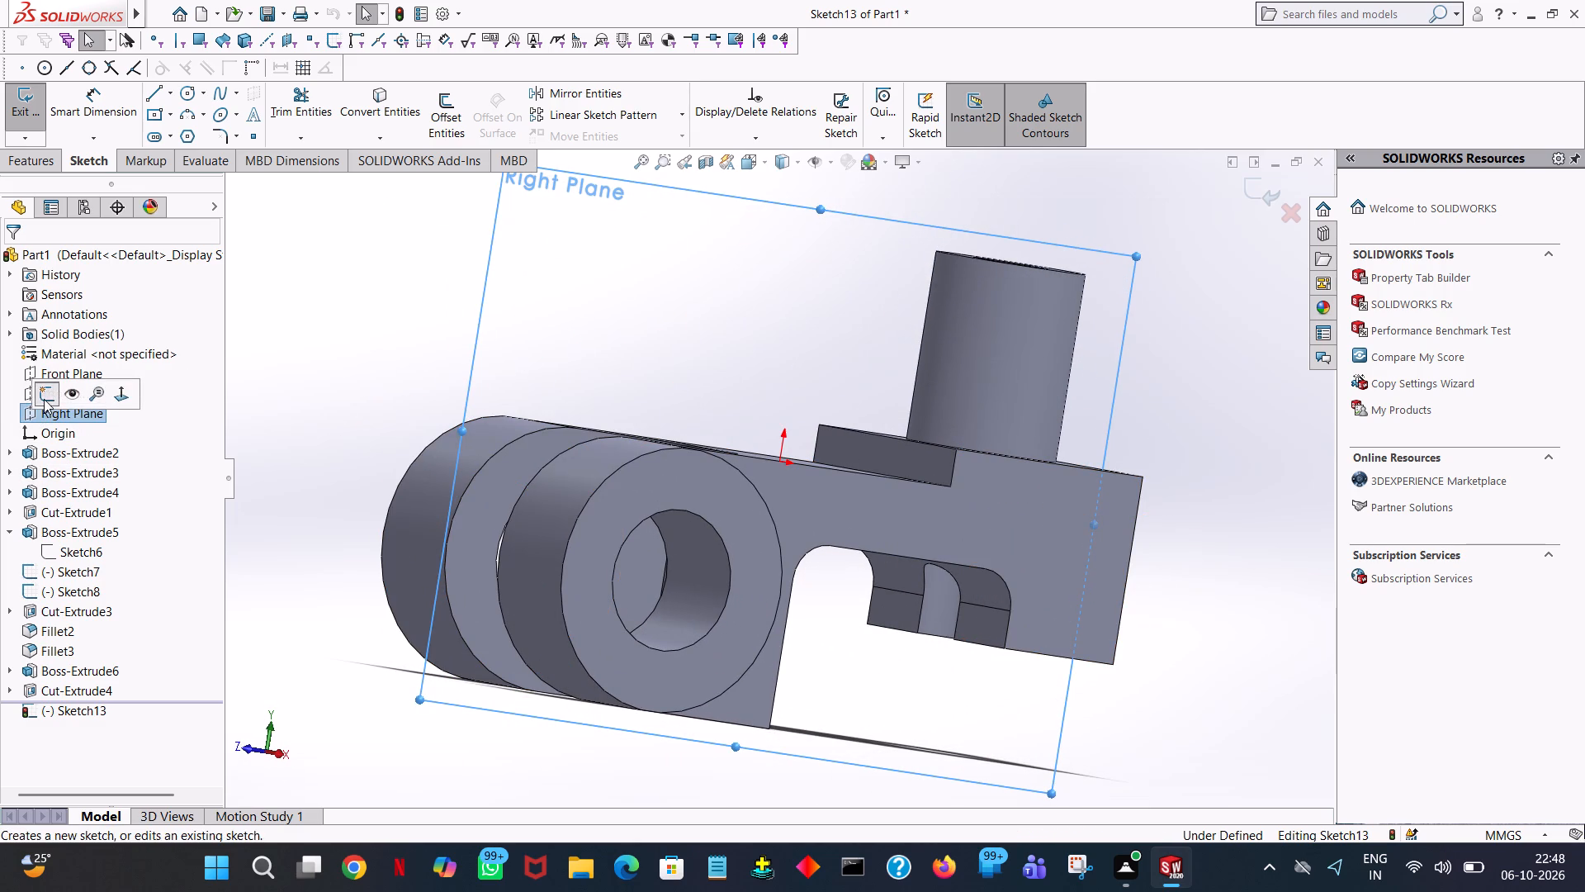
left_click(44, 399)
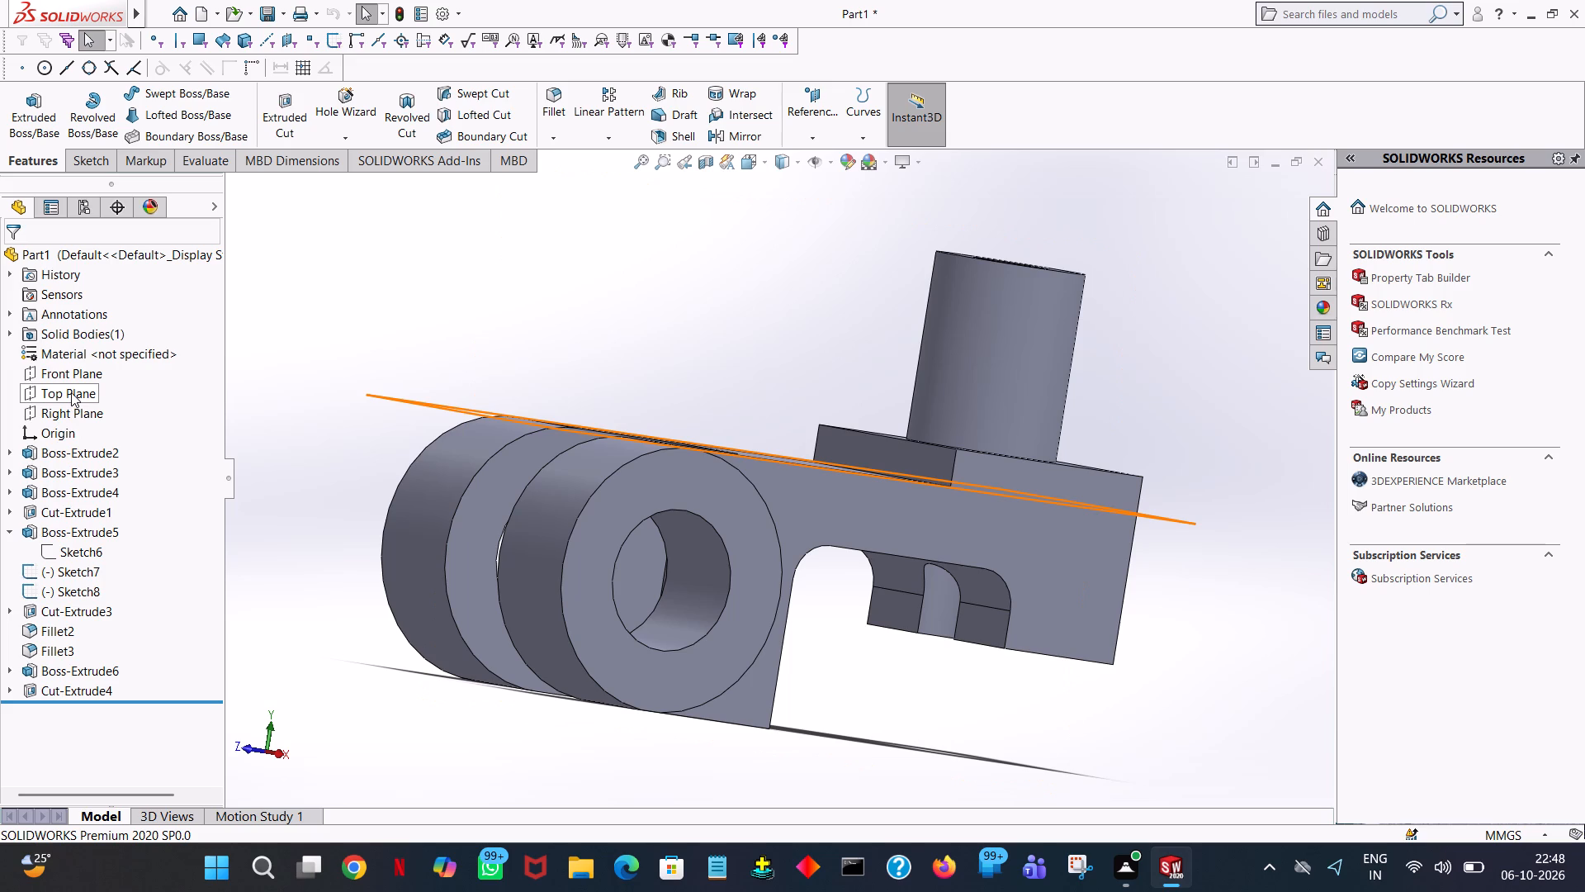
On the Right Plane, sketch a 20 mm horizontal line from the origin along the body's top edge toward the boss.
left_click(73, 417)
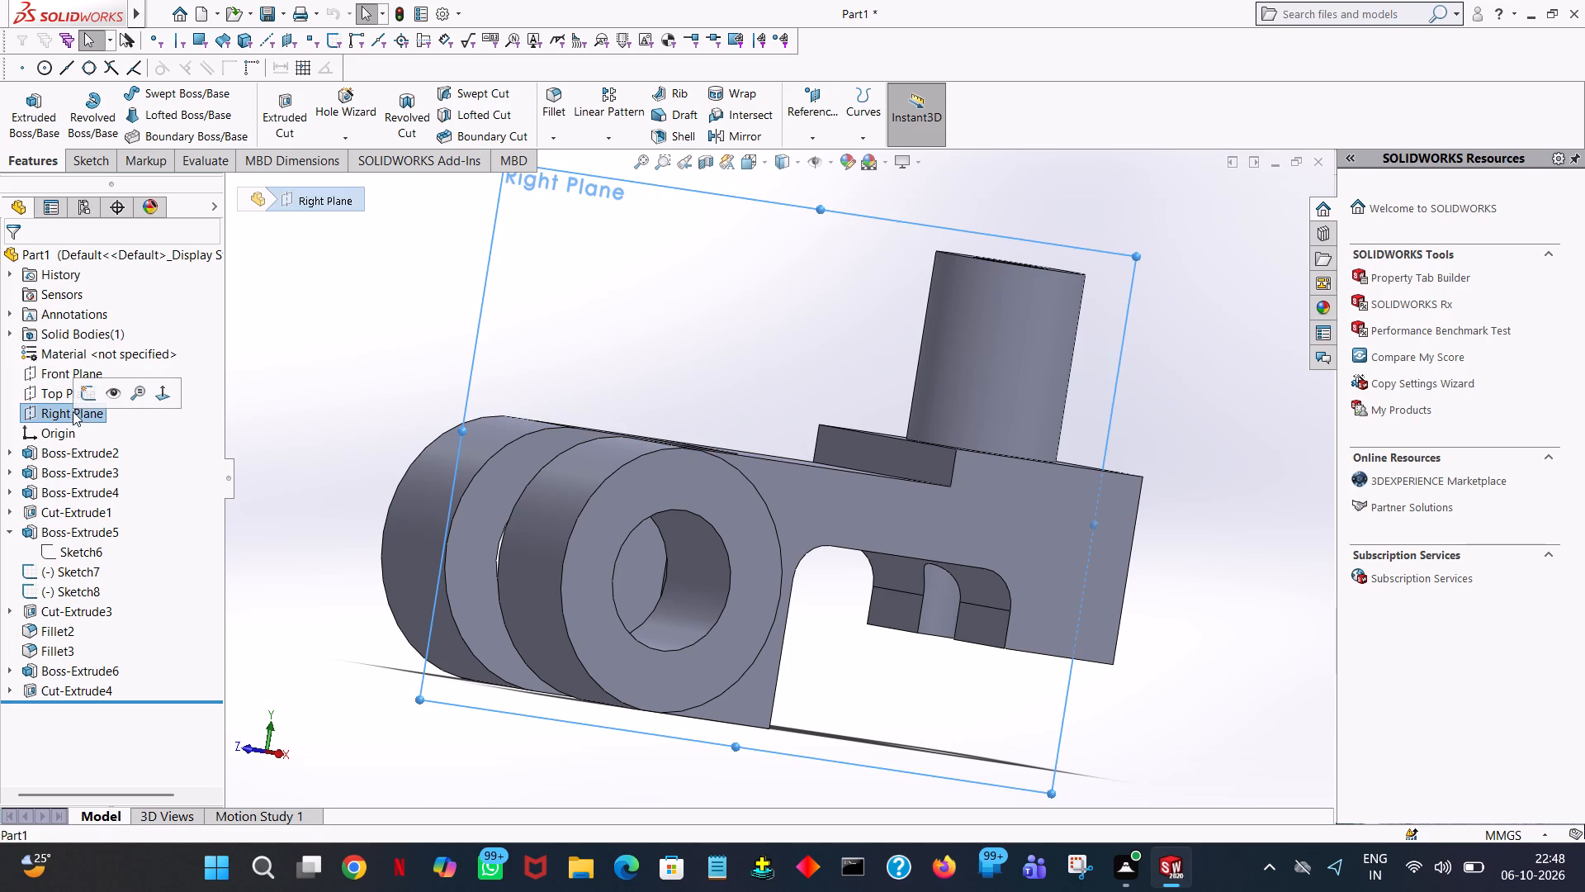
left_click(93, 396)
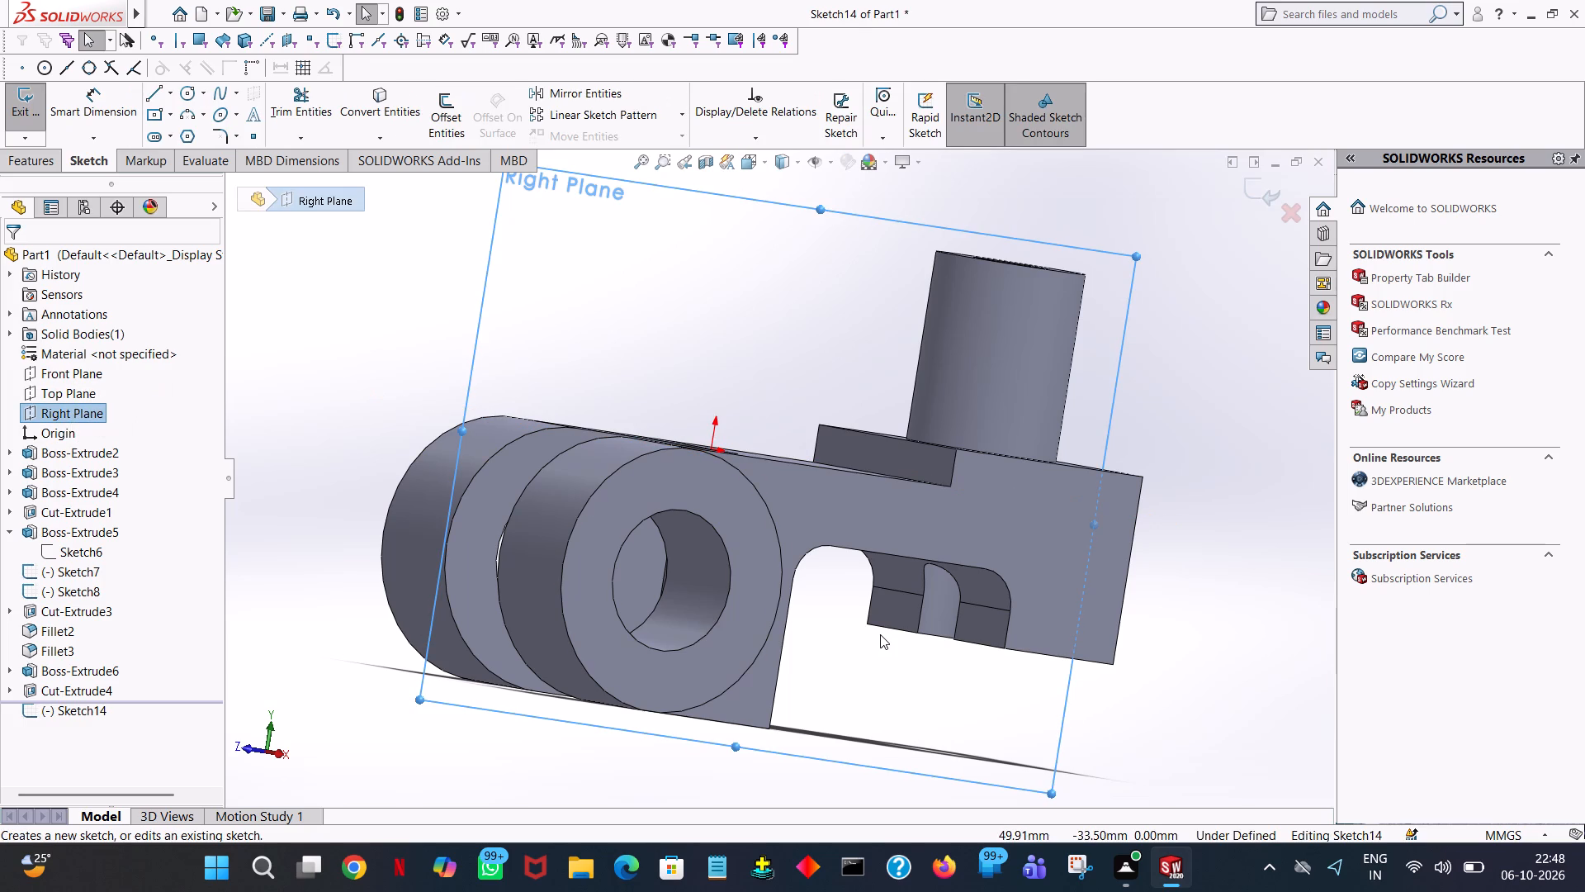
key("space")
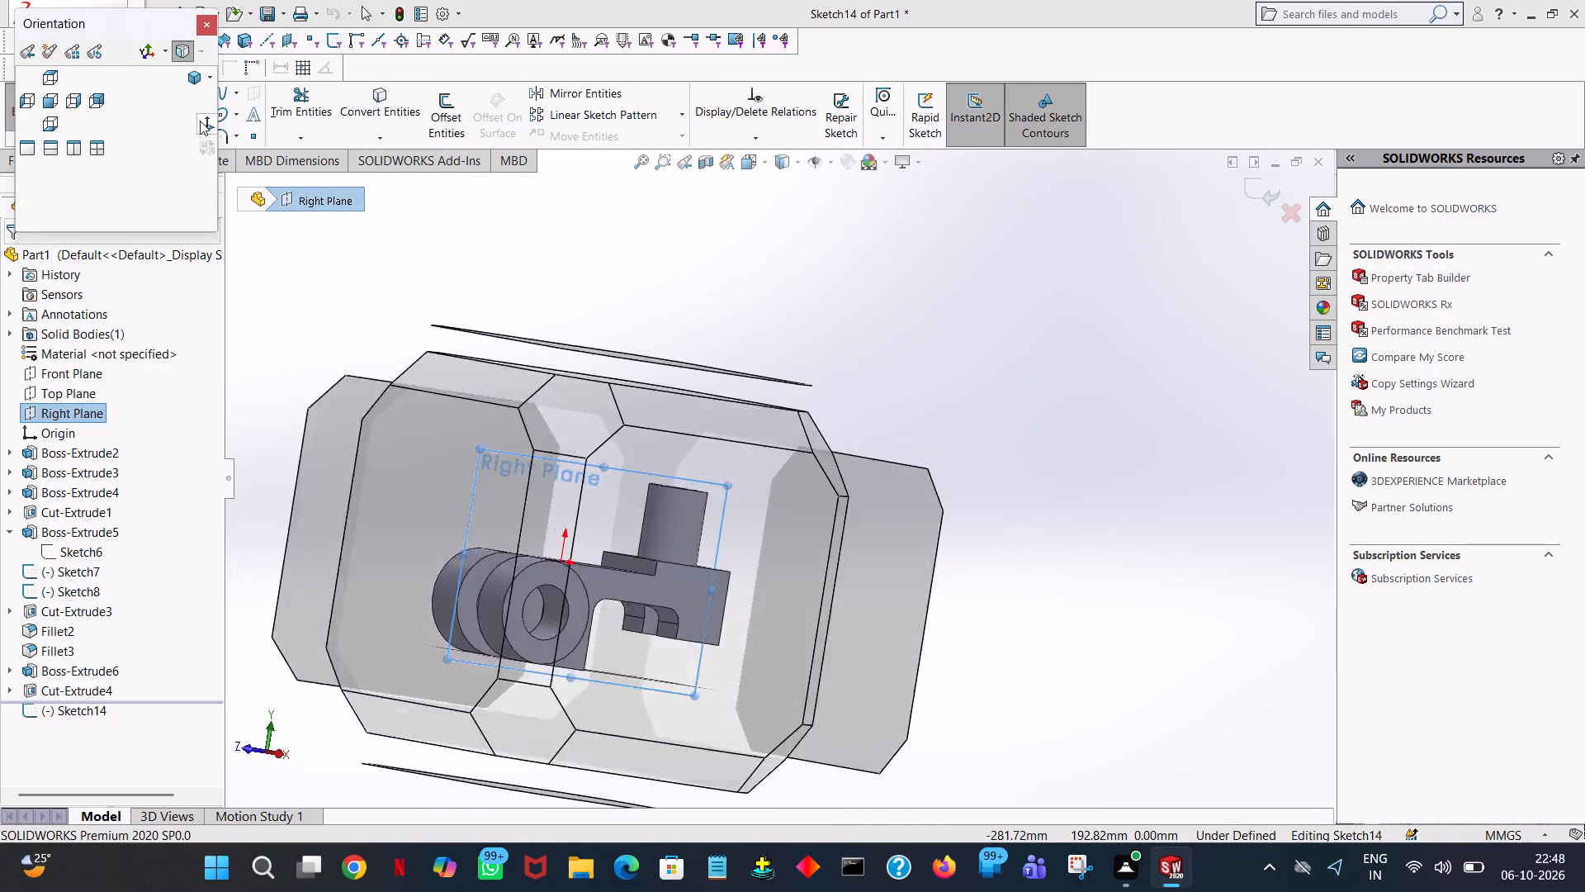
left_click(200, 121)
left_click(154, 99)
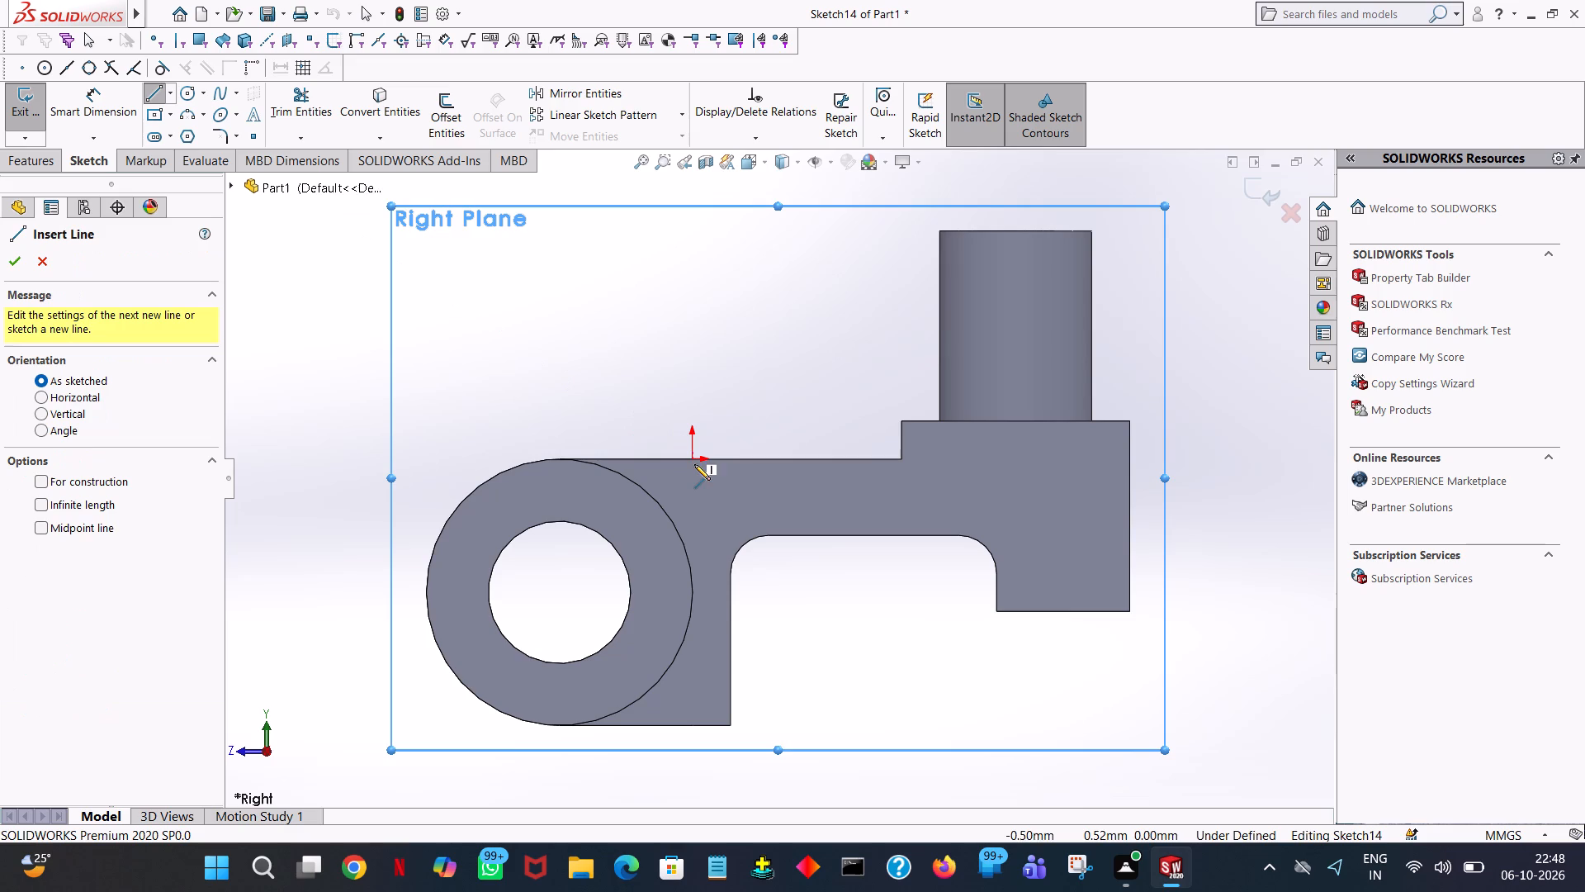
left_click(691, 458)
left_click(755, 458)
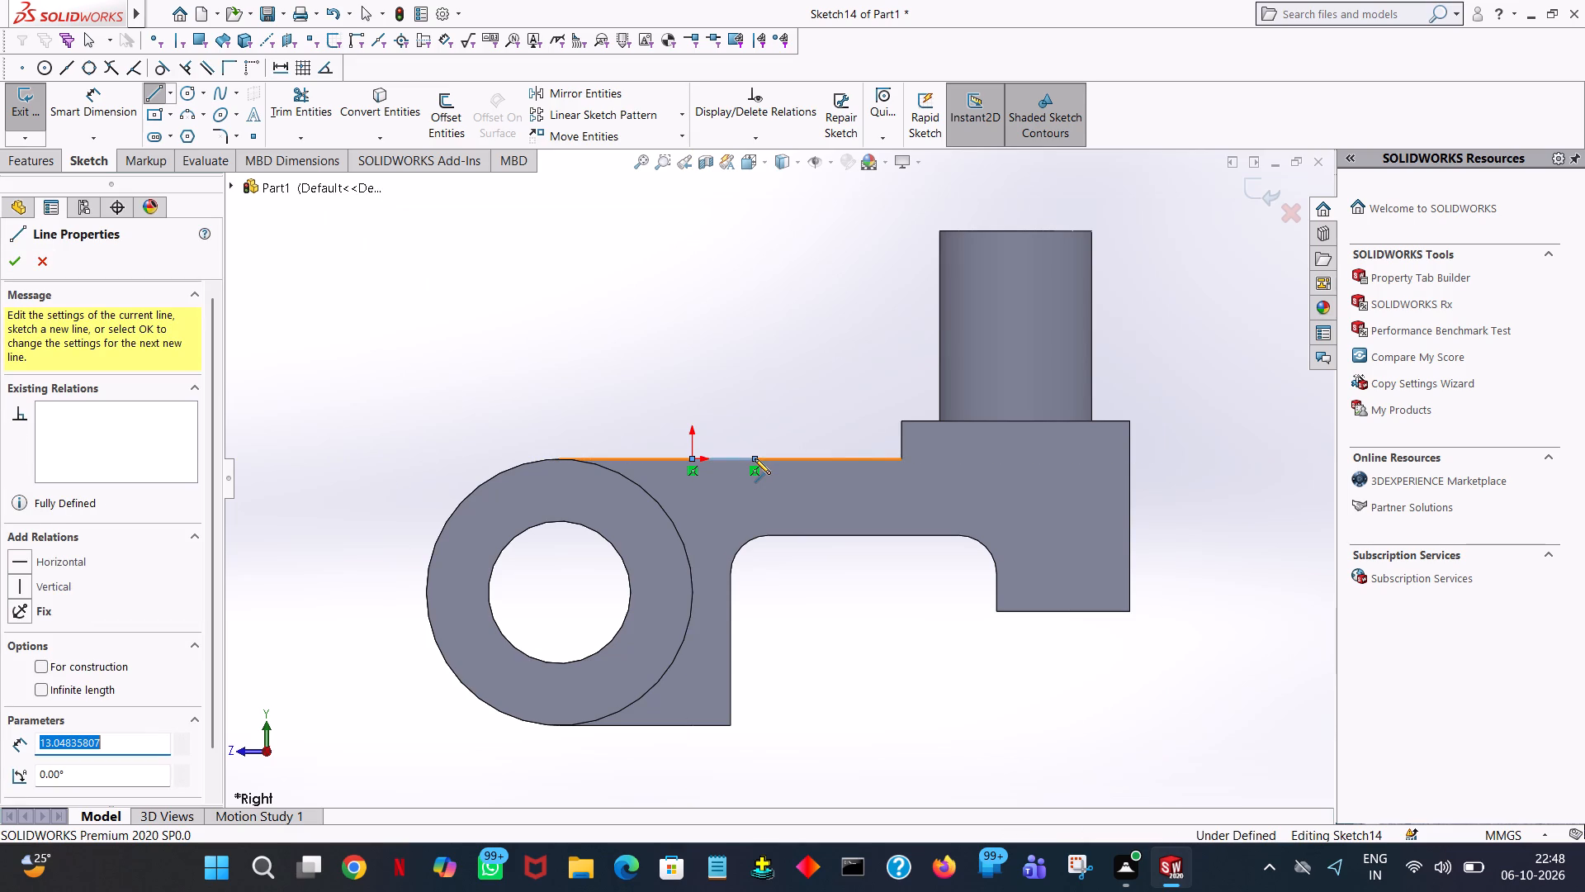
type("20")
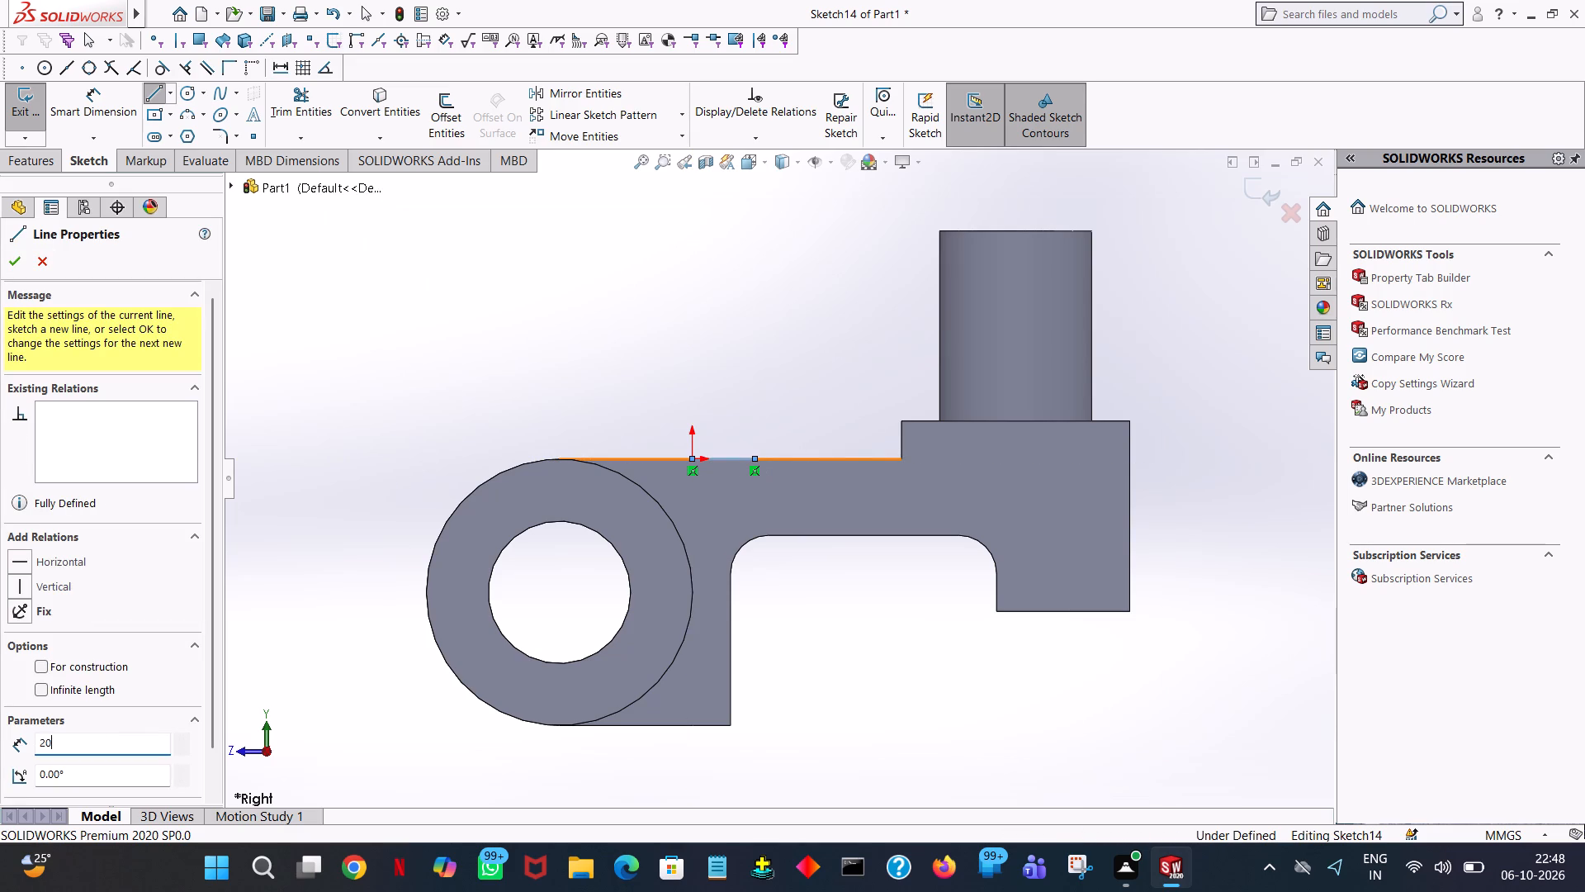
key("Return")
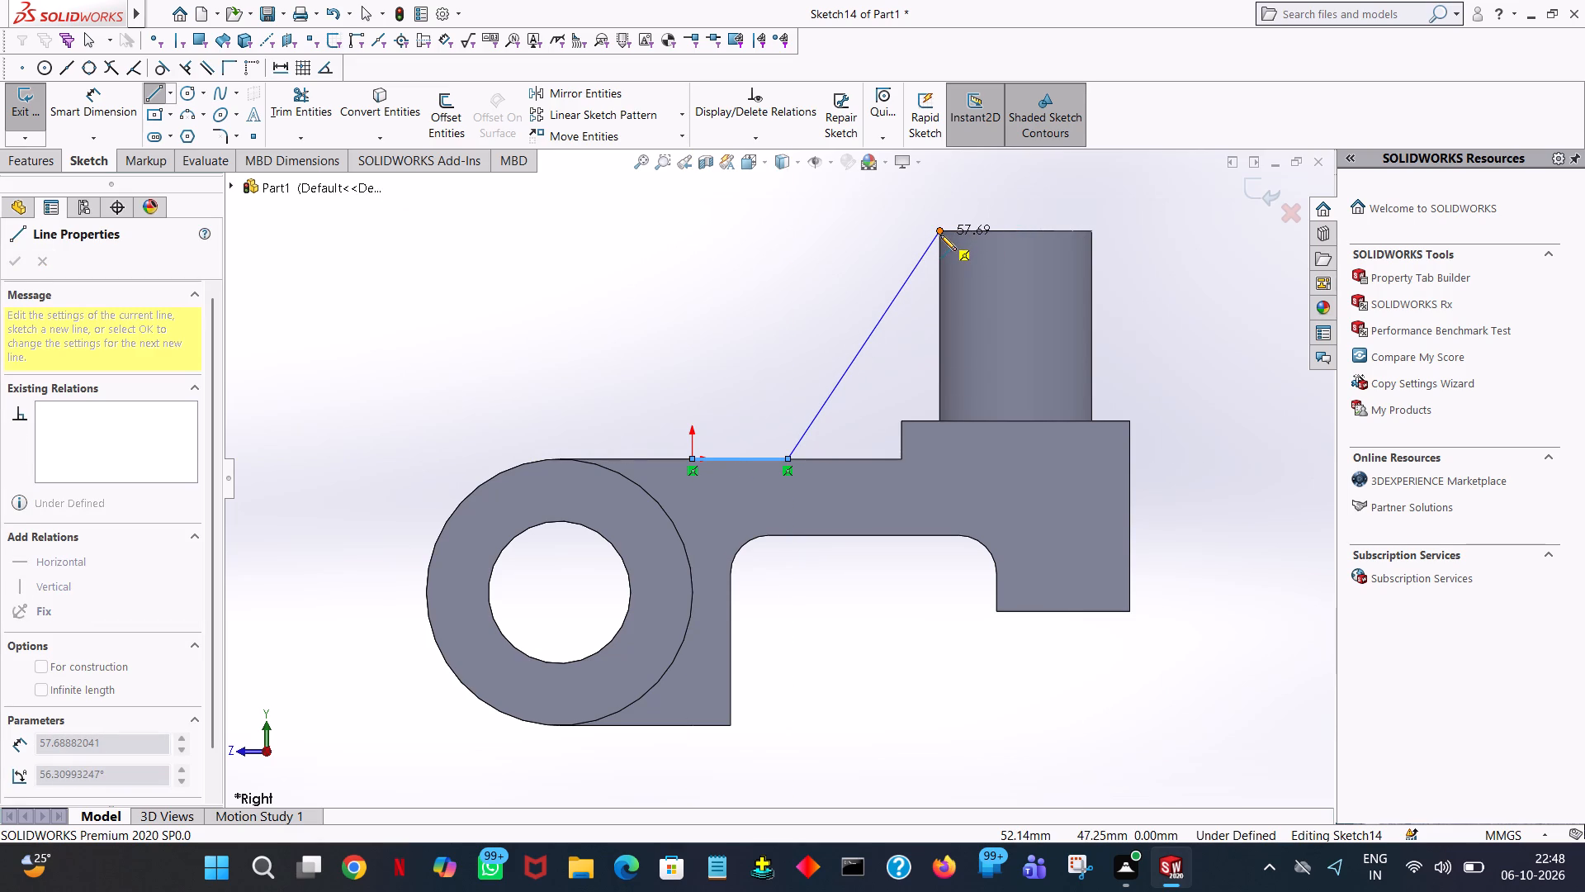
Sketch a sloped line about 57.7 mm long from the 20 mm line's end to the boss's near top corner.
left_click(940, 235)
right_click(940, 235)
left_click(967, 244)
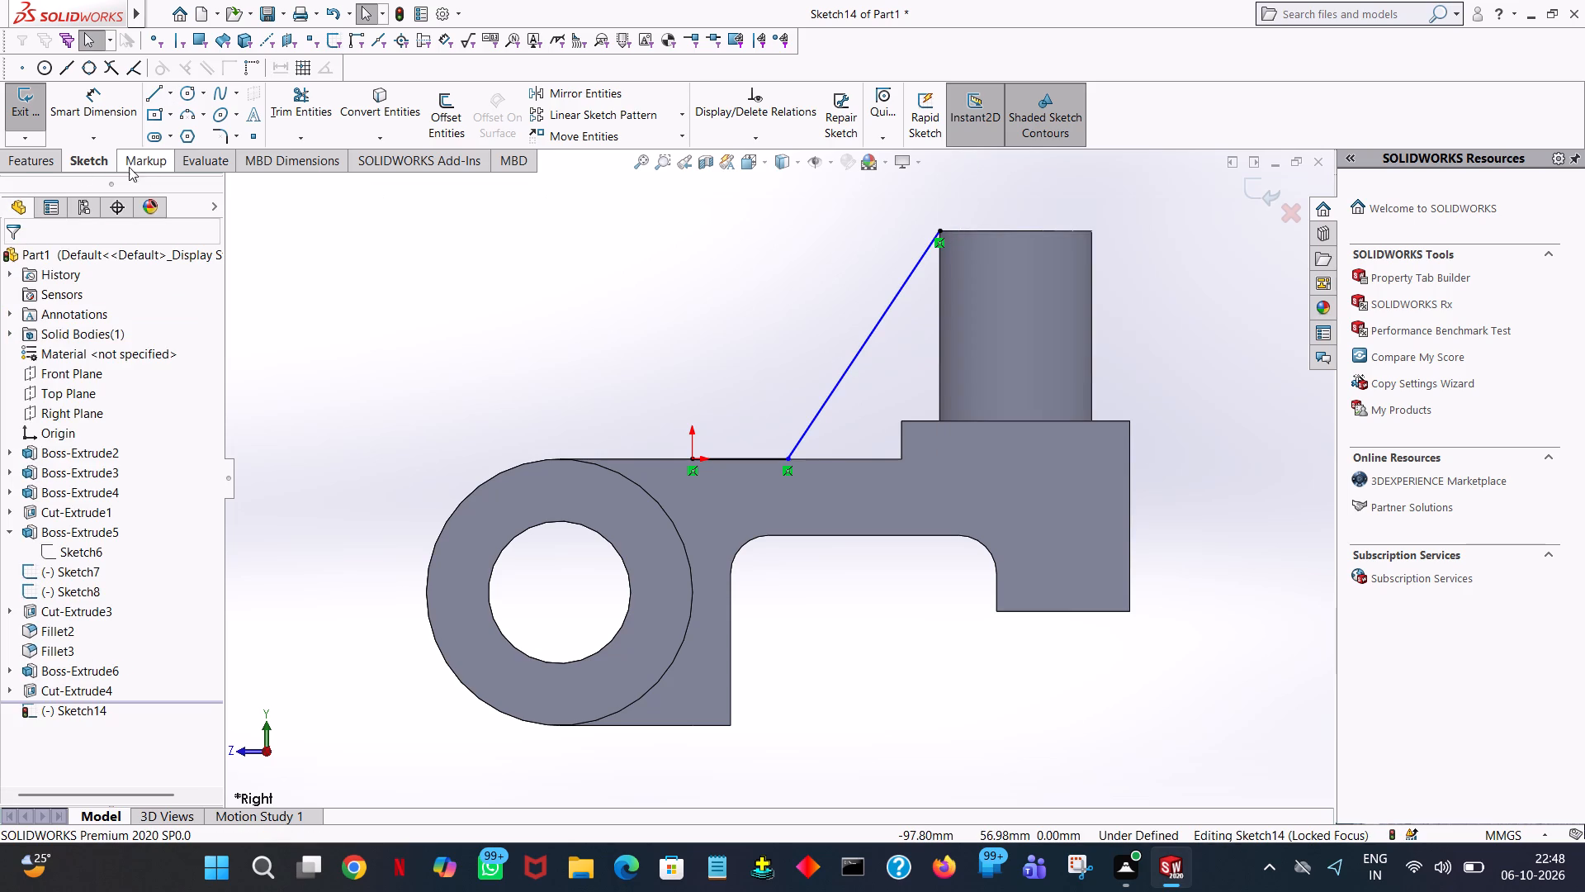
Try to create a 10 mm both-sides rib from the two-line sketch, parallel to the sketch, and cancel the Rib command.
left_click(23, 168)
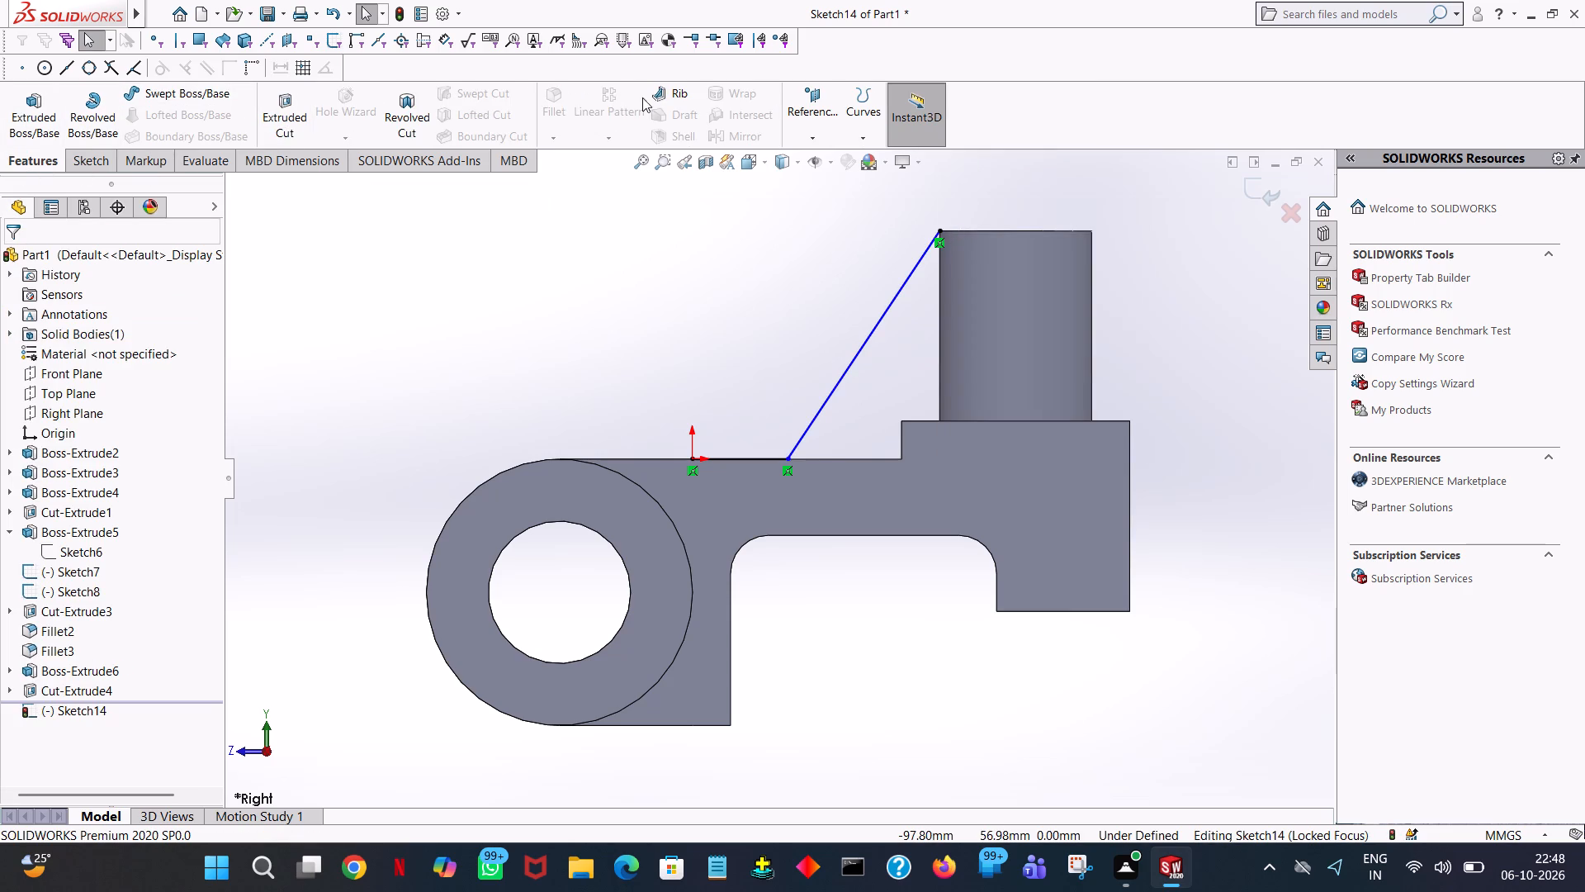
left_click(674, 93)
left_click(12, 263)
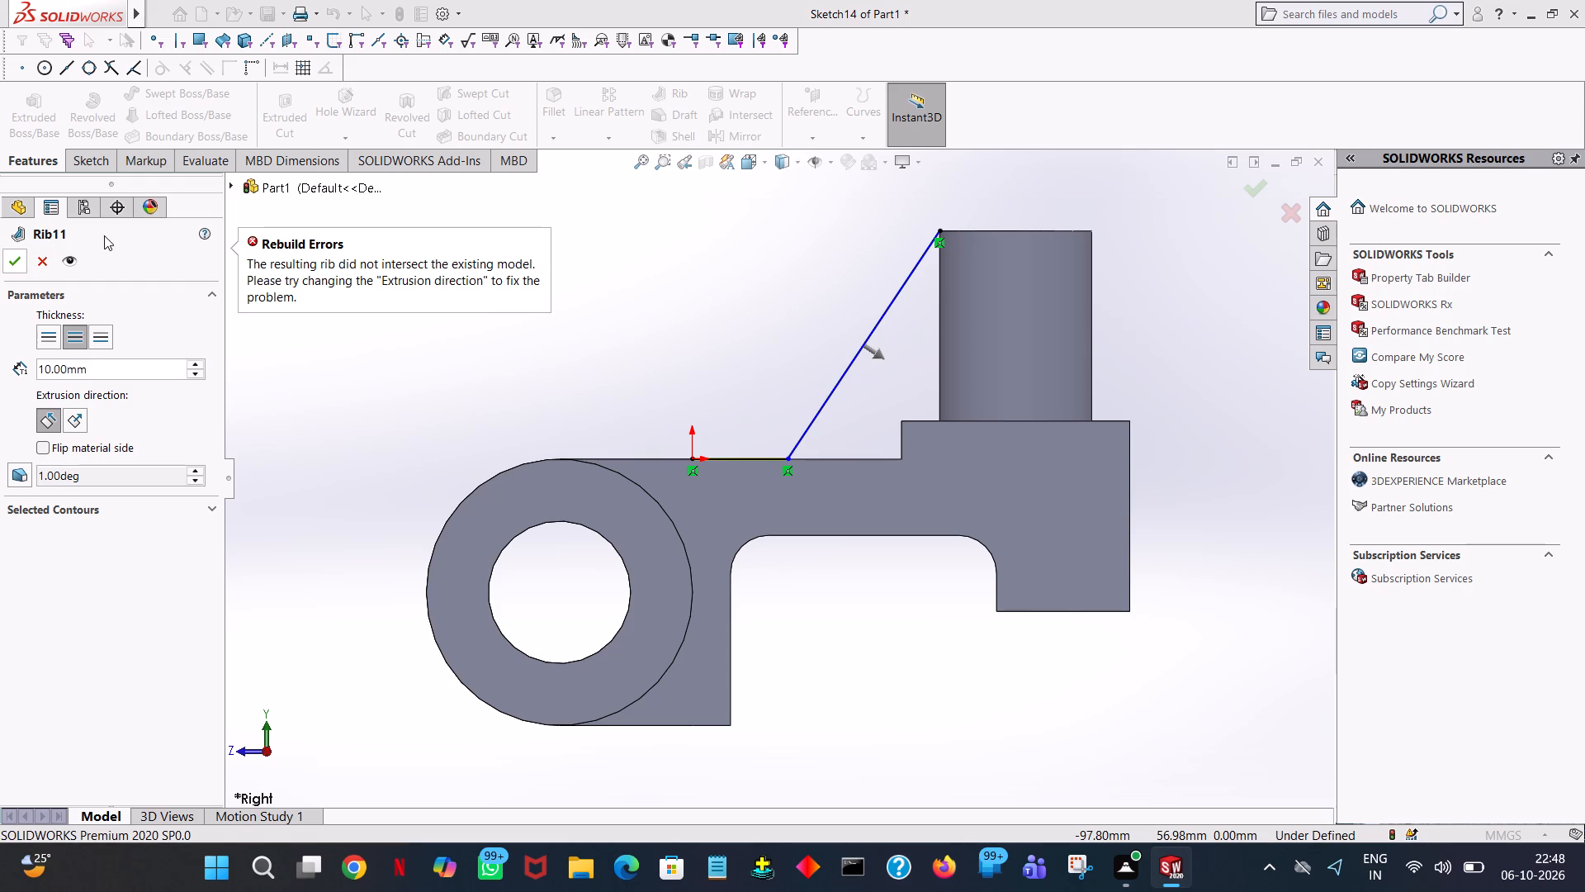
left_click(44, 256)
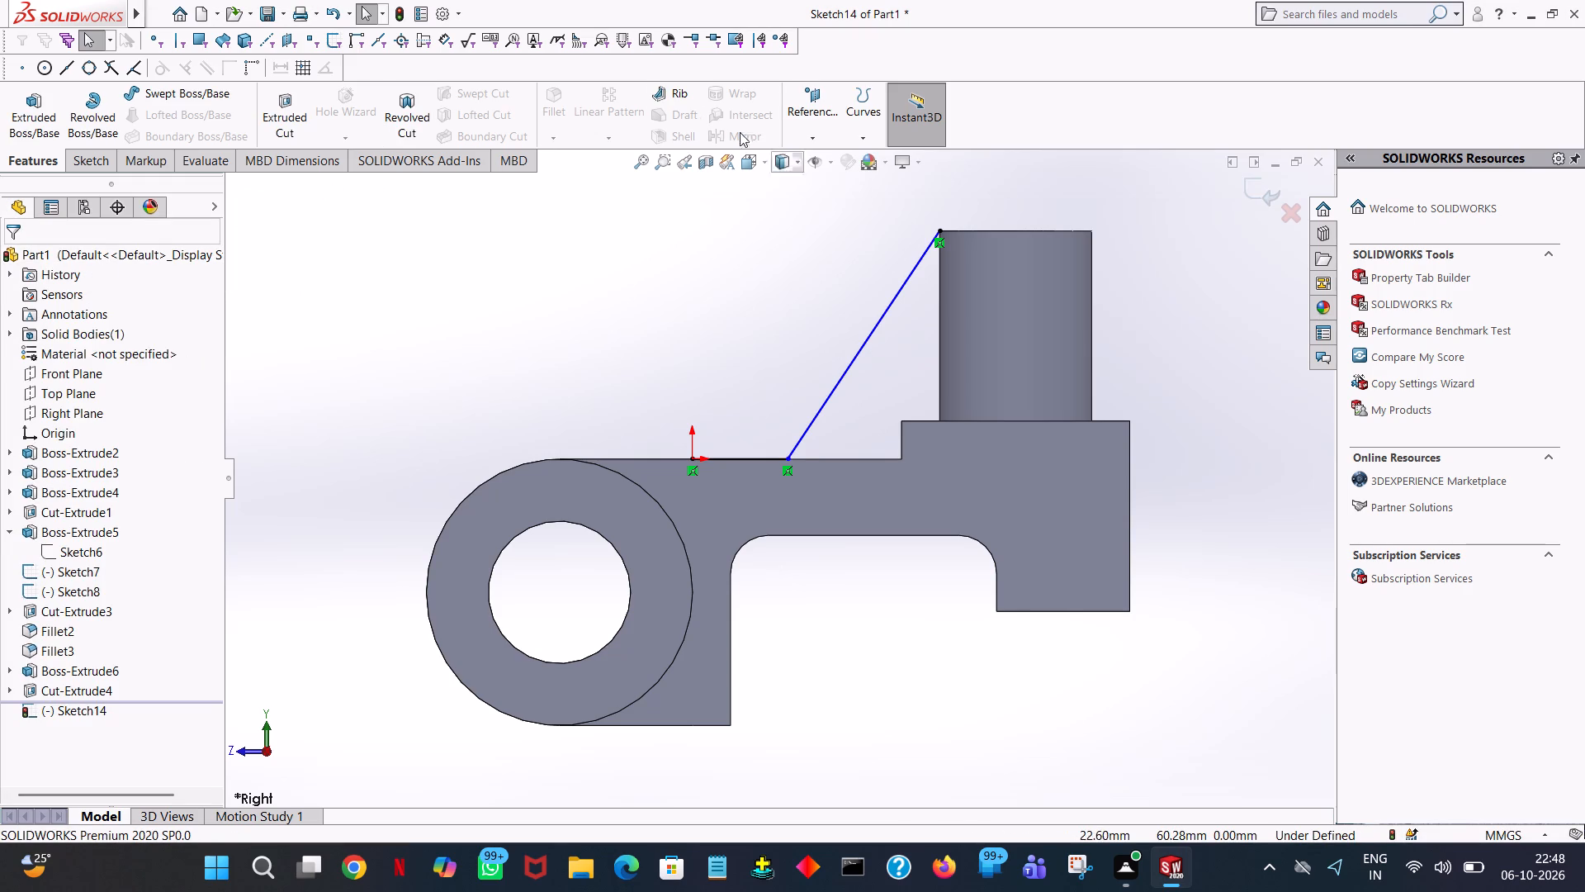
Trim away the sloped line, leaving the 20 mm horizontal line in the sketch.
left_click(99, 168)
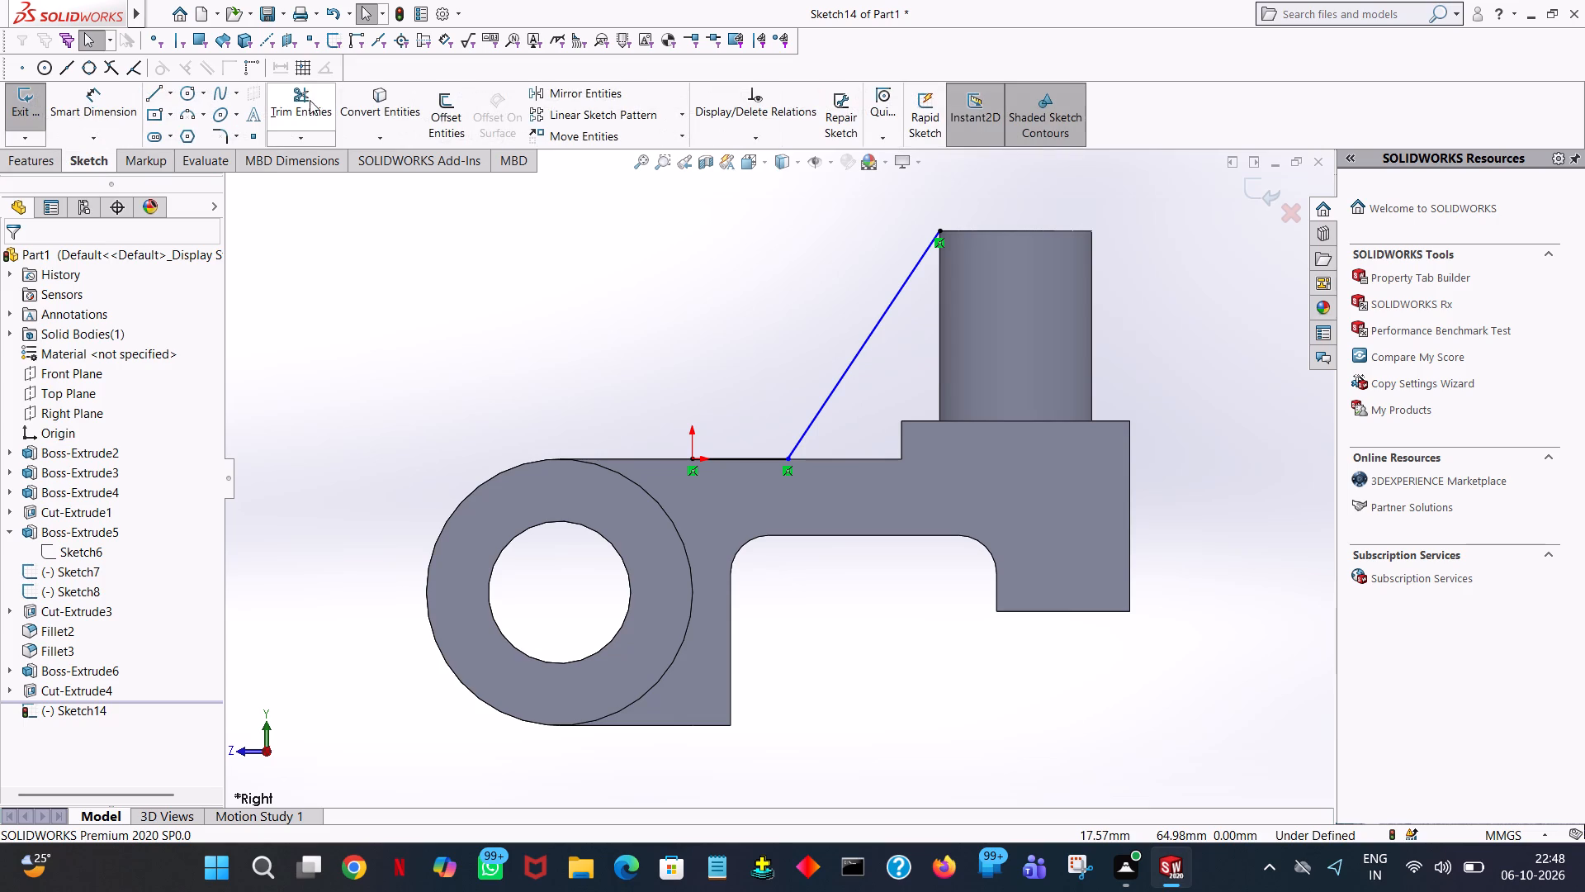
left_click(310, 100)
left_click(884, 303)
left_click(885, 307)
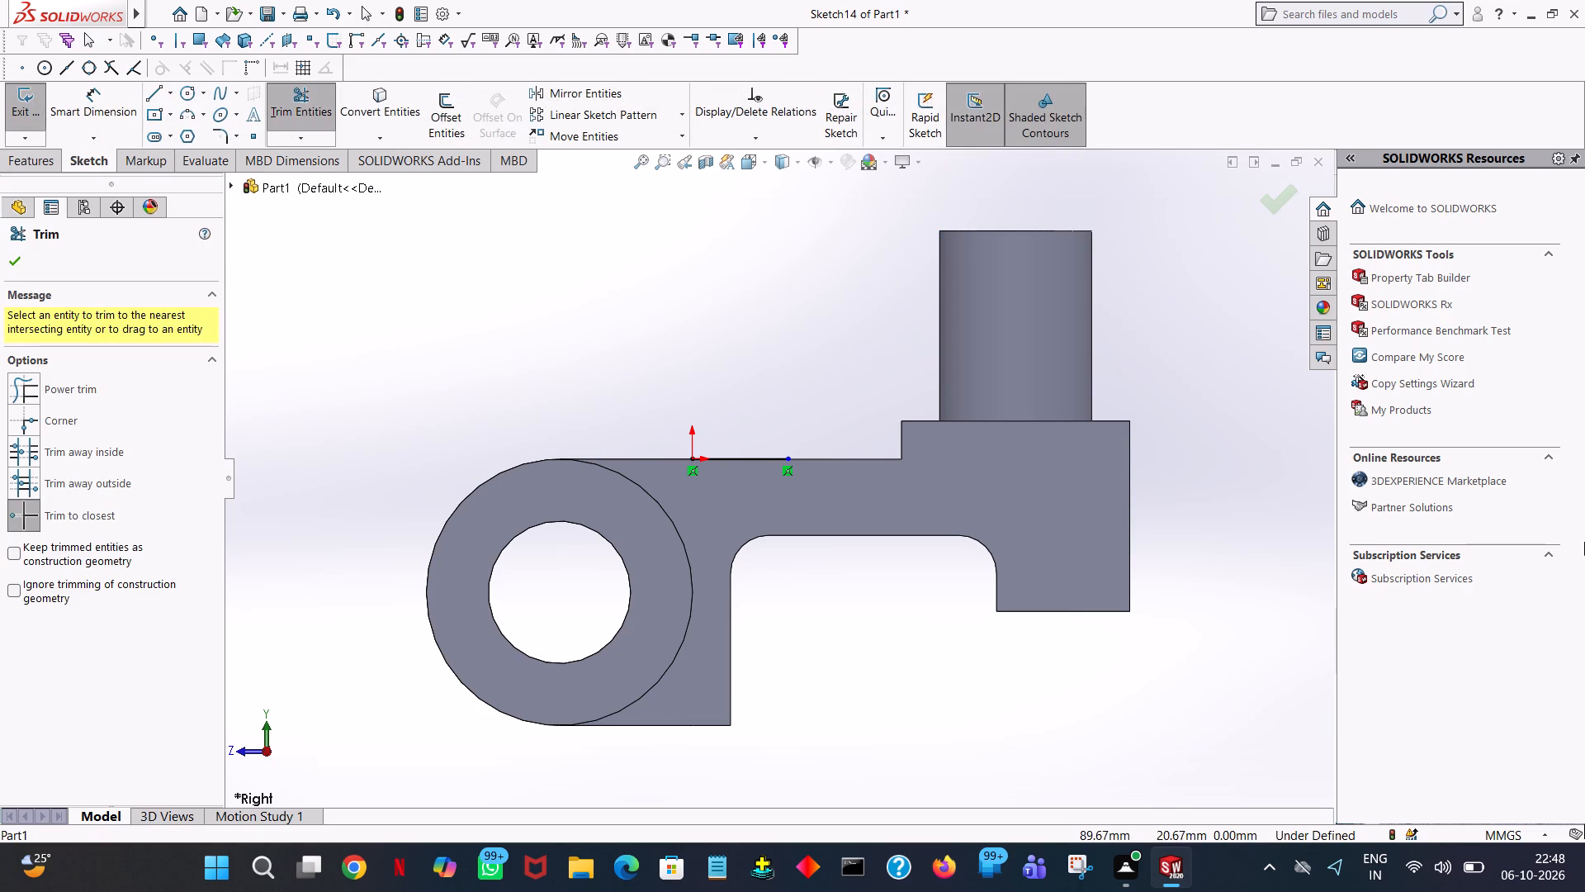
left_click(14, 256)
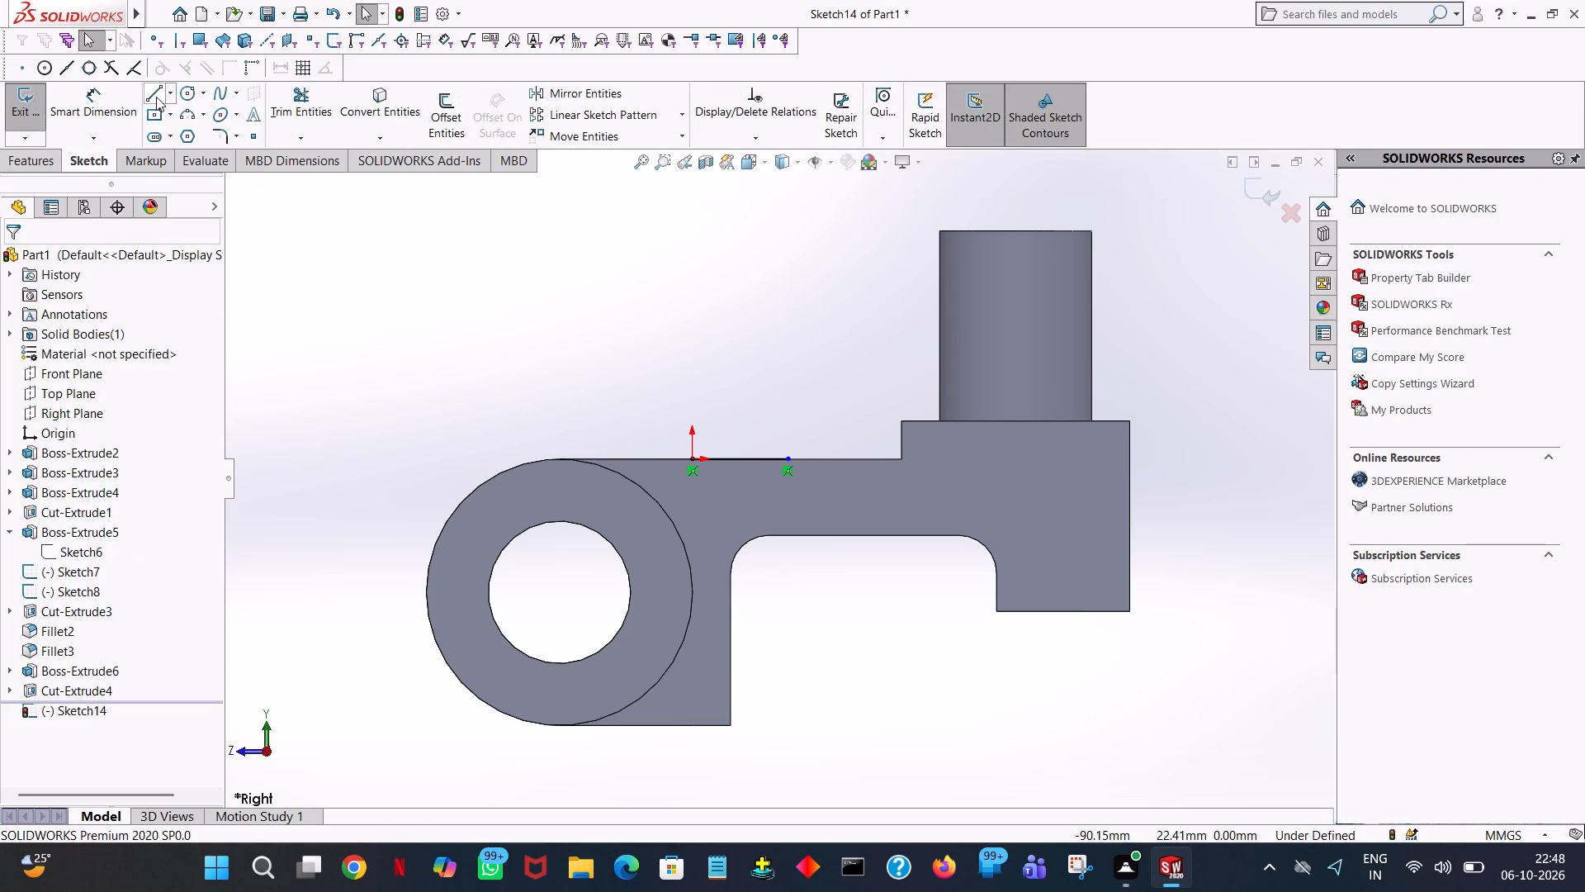
Sketch a sloped line about 57.7 mm long from the 20 mm line's free end to the boss's near top corner.
left_click(156, 97)
left_click(790, 457)
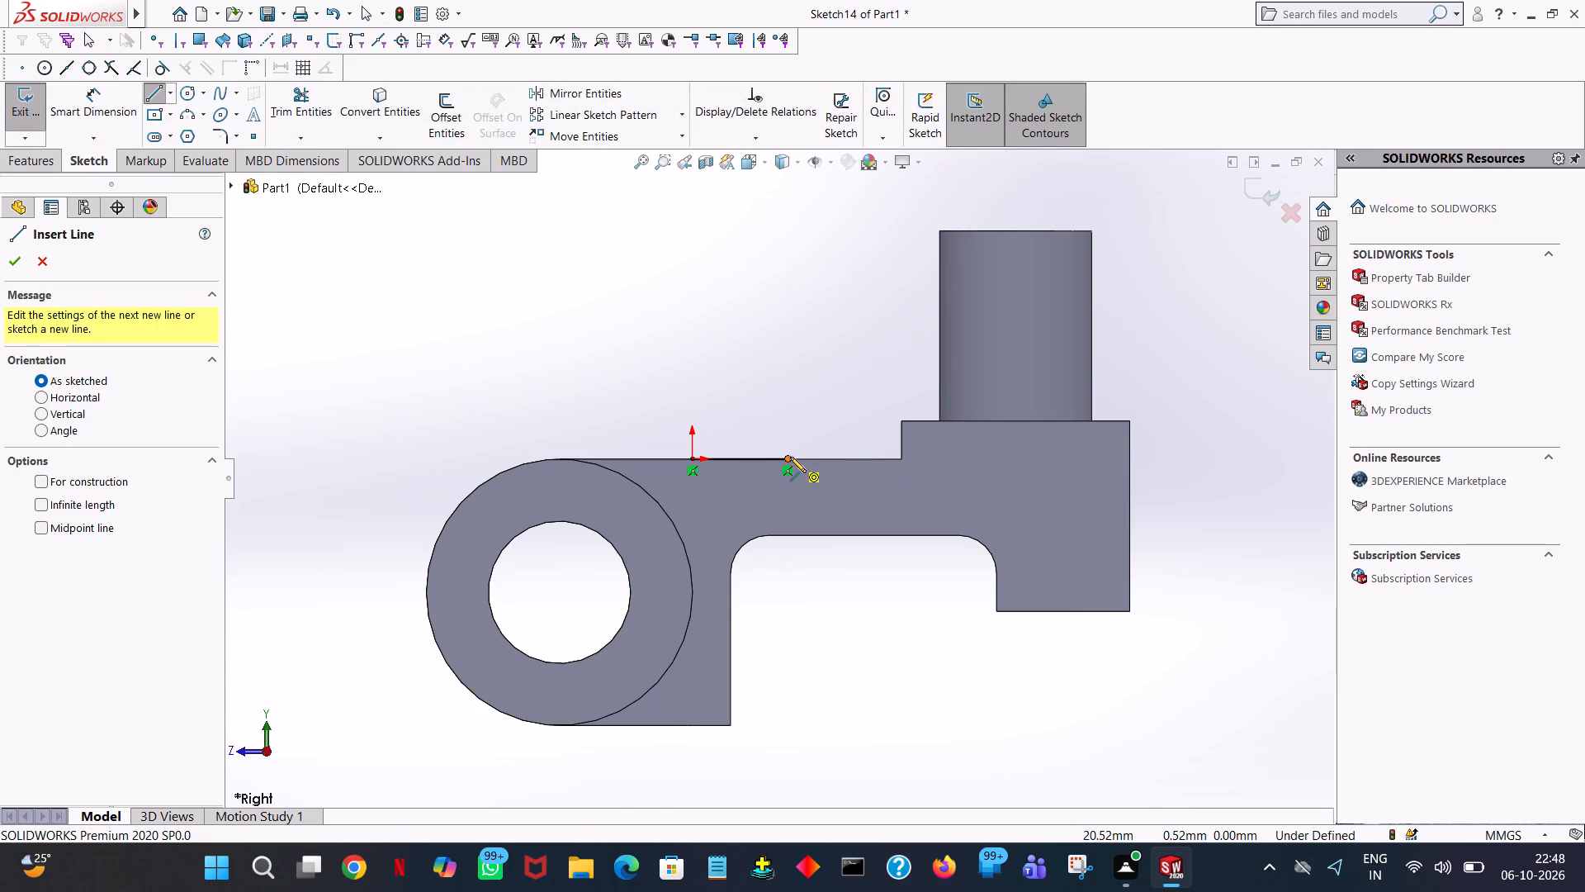
left_click(940, 234)
right_click(940, 232)
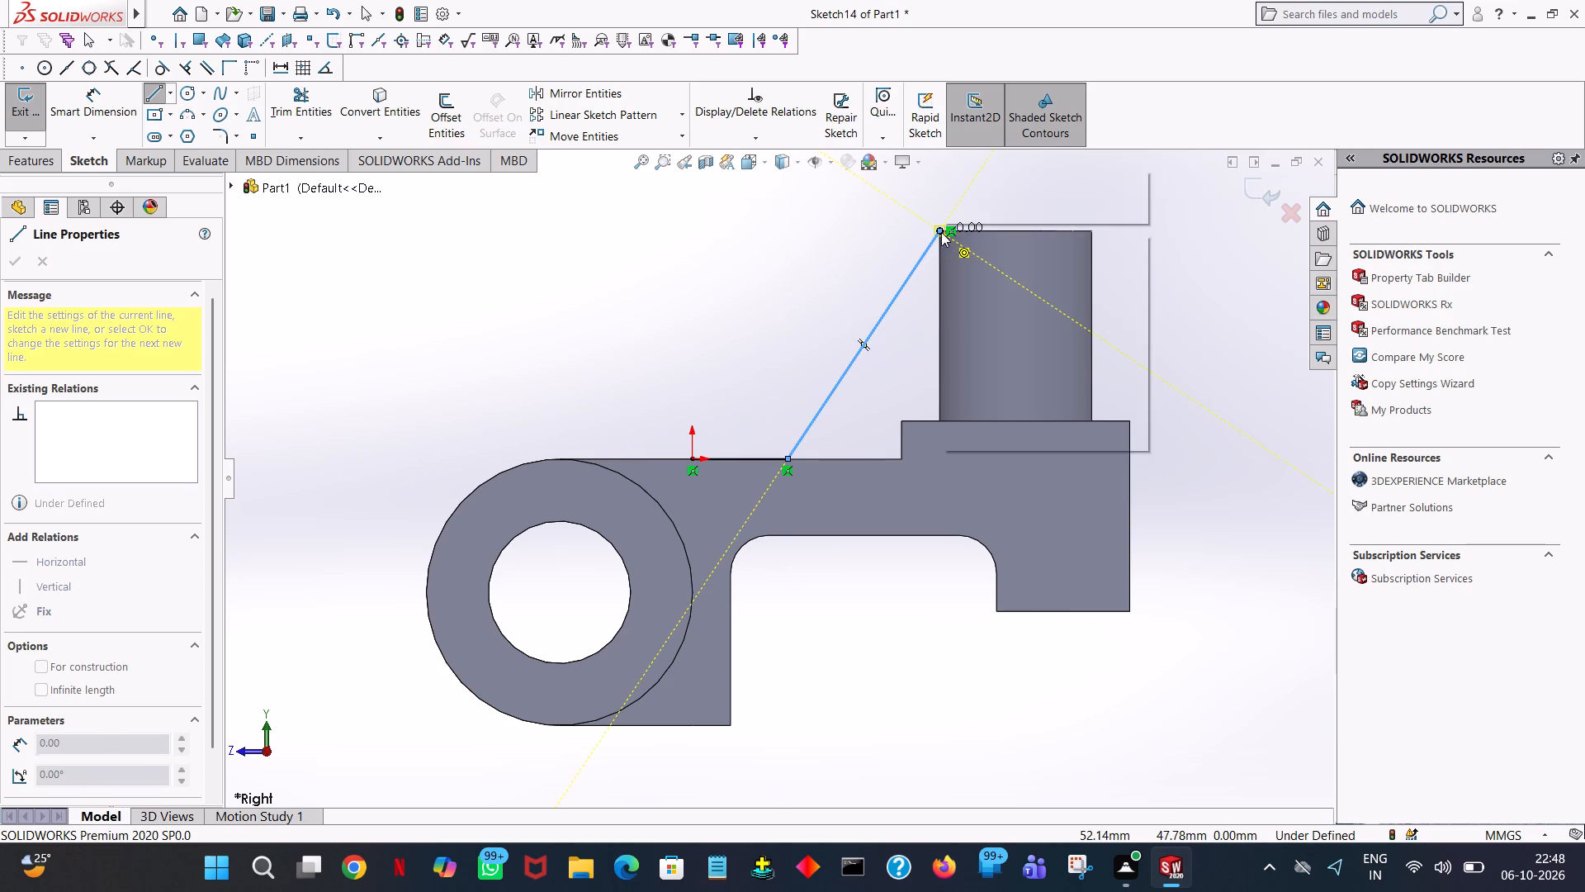
left_click(952, 235)
right_click(953, 237)
left_click(981, 259)
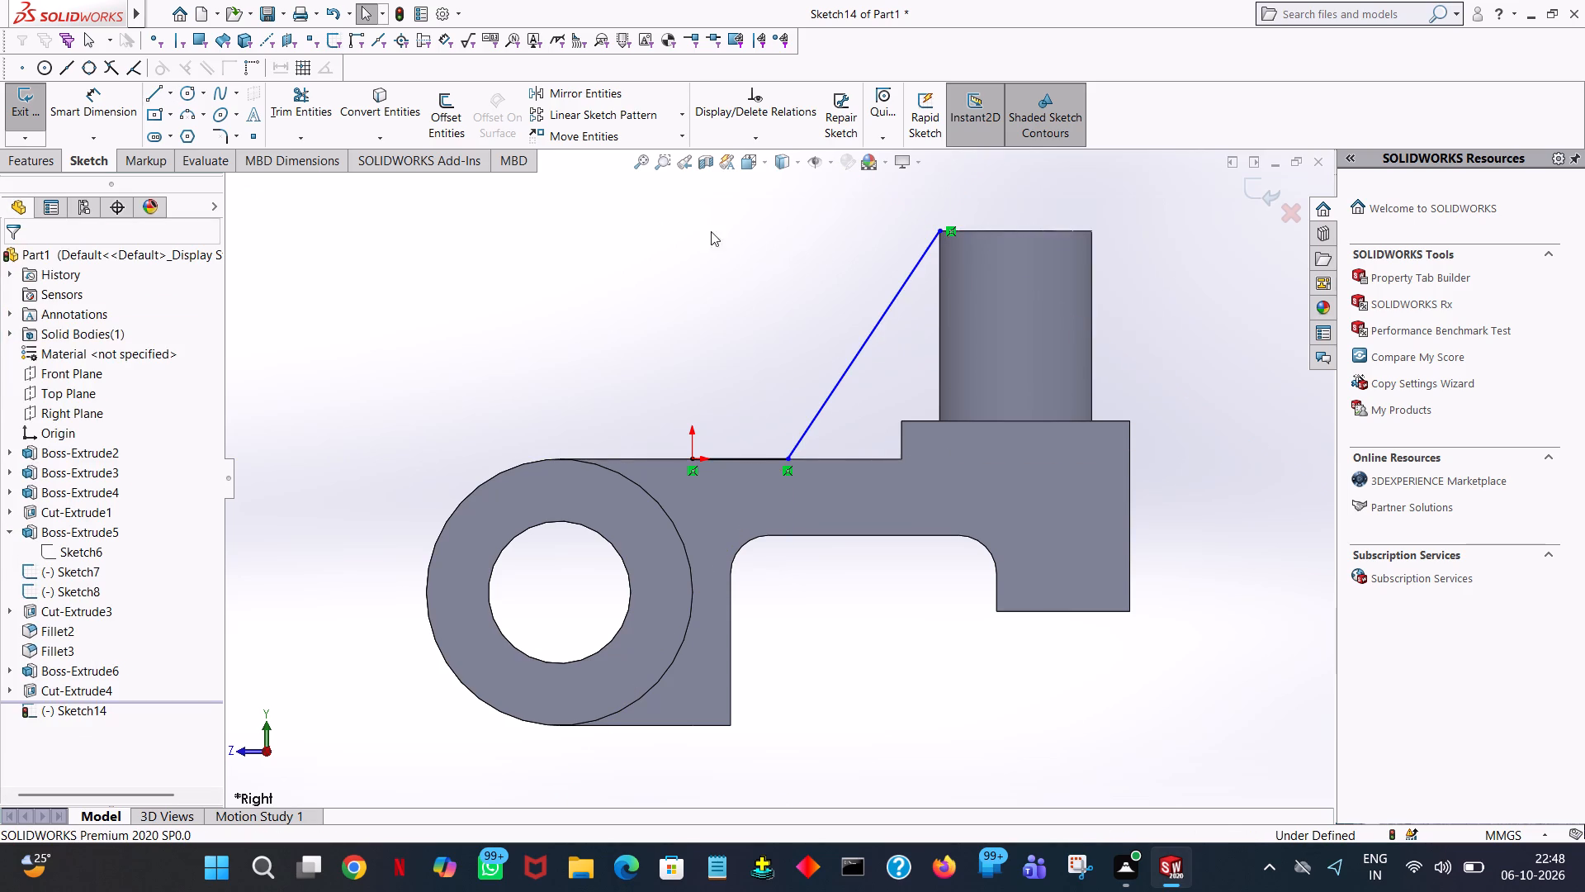
Trim away the 20 mm horizontal line so that only the sloped line is left in the sketch.
left_click(280, 113)
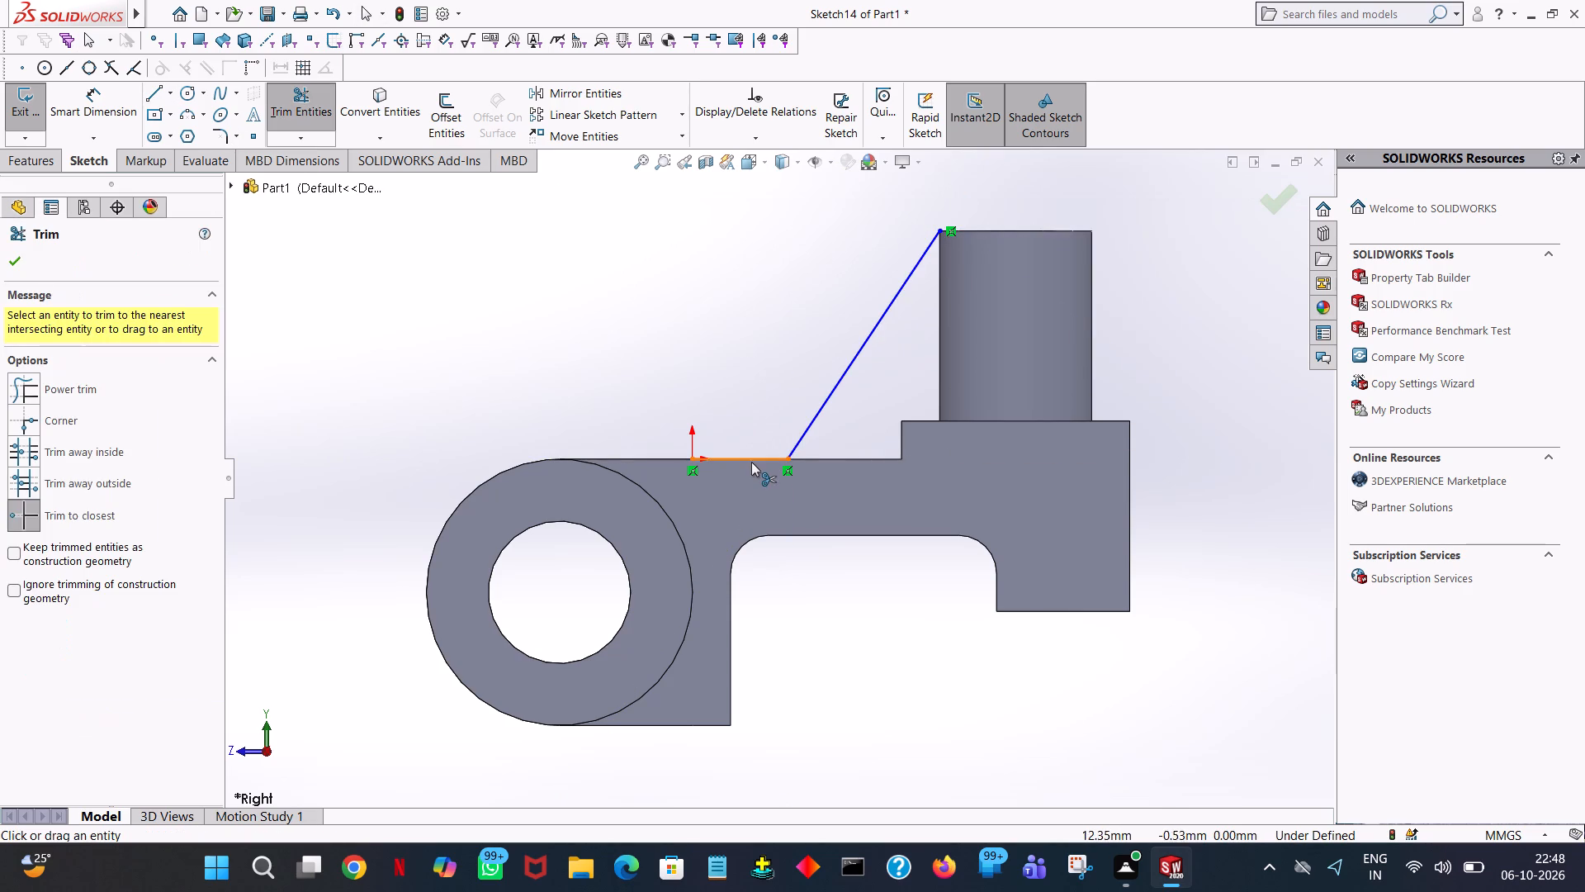
left_click(751, 462)
left_click(12, 256)
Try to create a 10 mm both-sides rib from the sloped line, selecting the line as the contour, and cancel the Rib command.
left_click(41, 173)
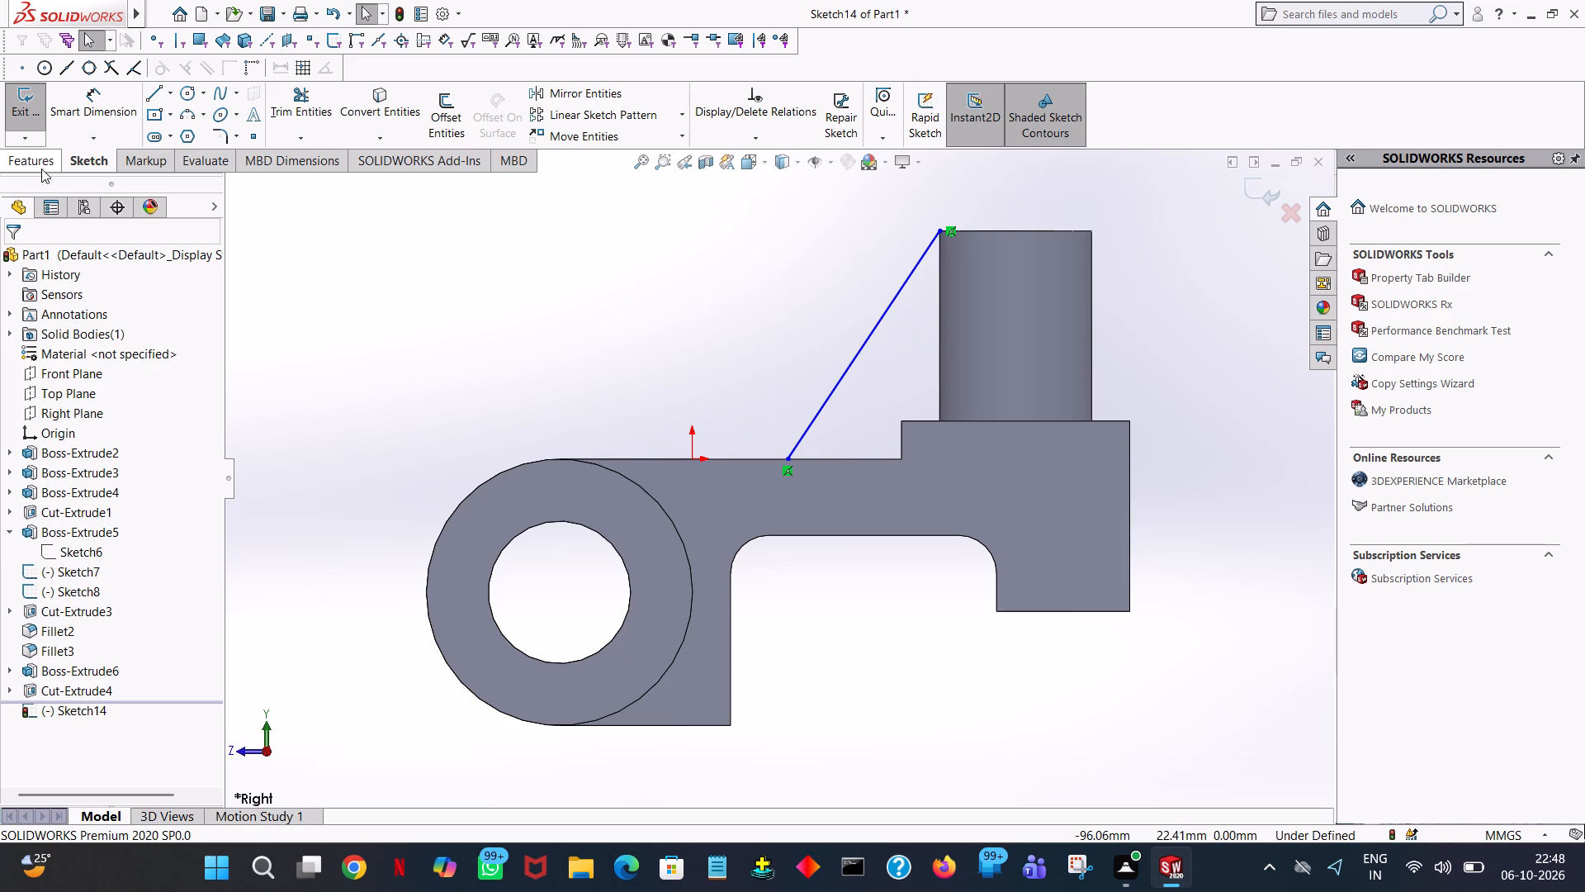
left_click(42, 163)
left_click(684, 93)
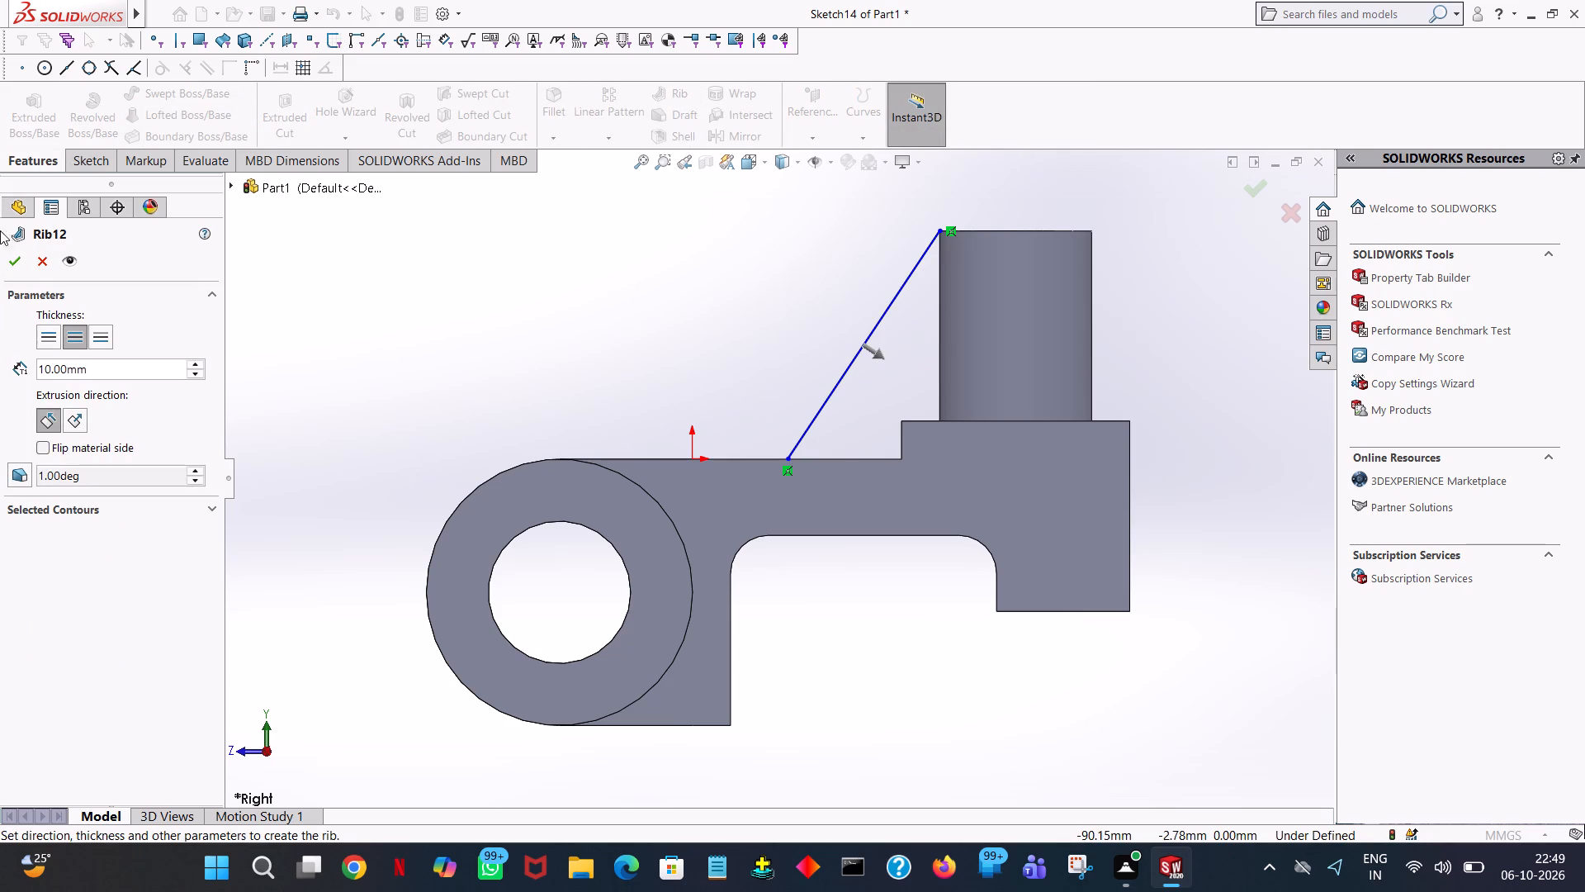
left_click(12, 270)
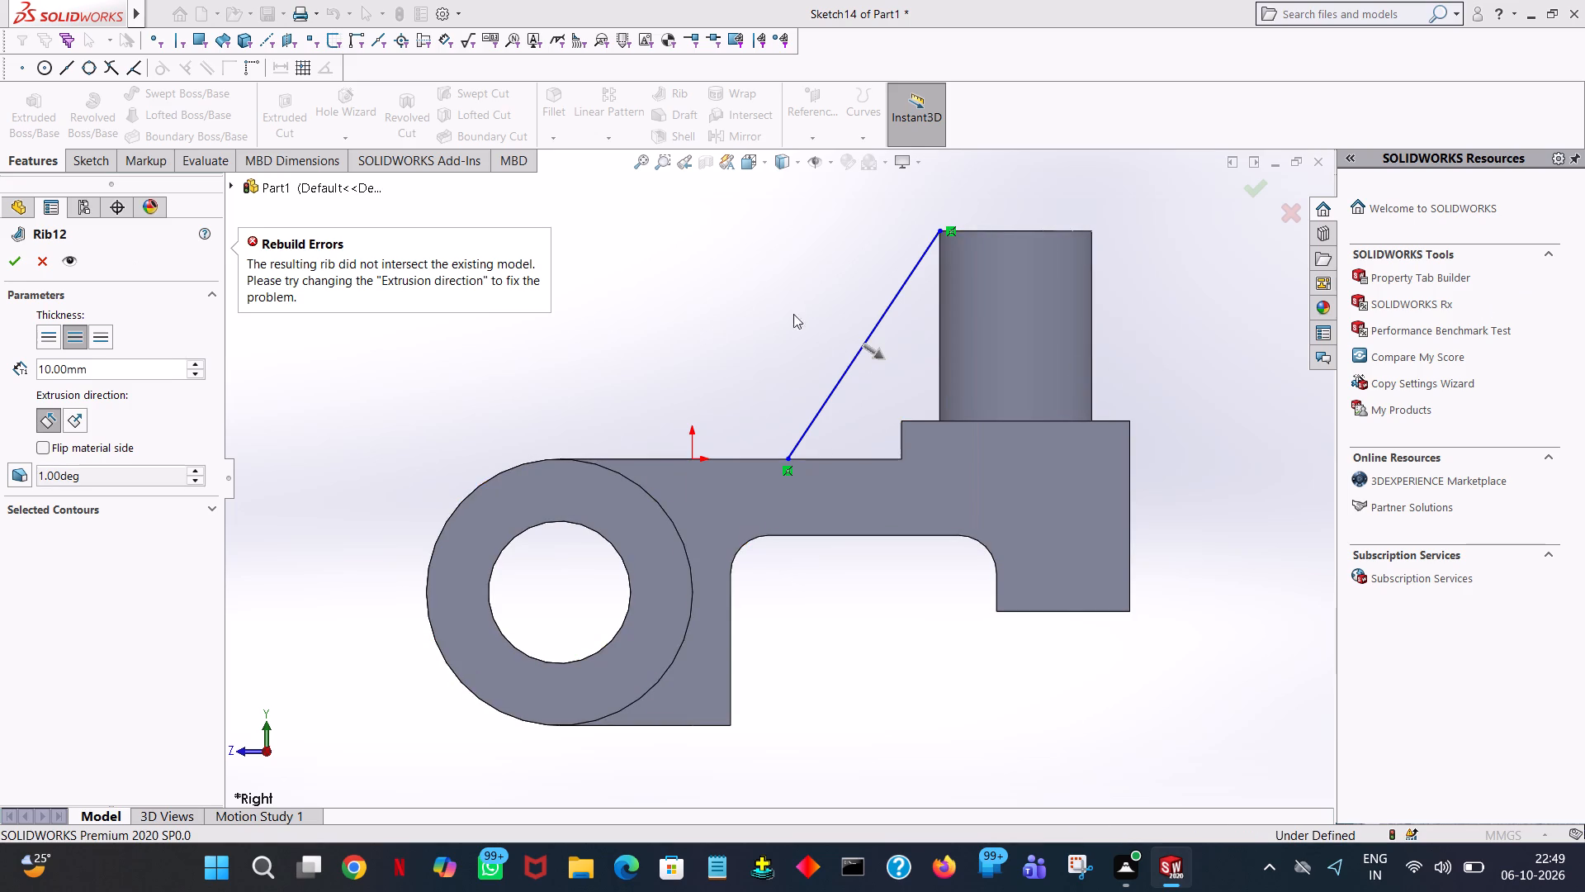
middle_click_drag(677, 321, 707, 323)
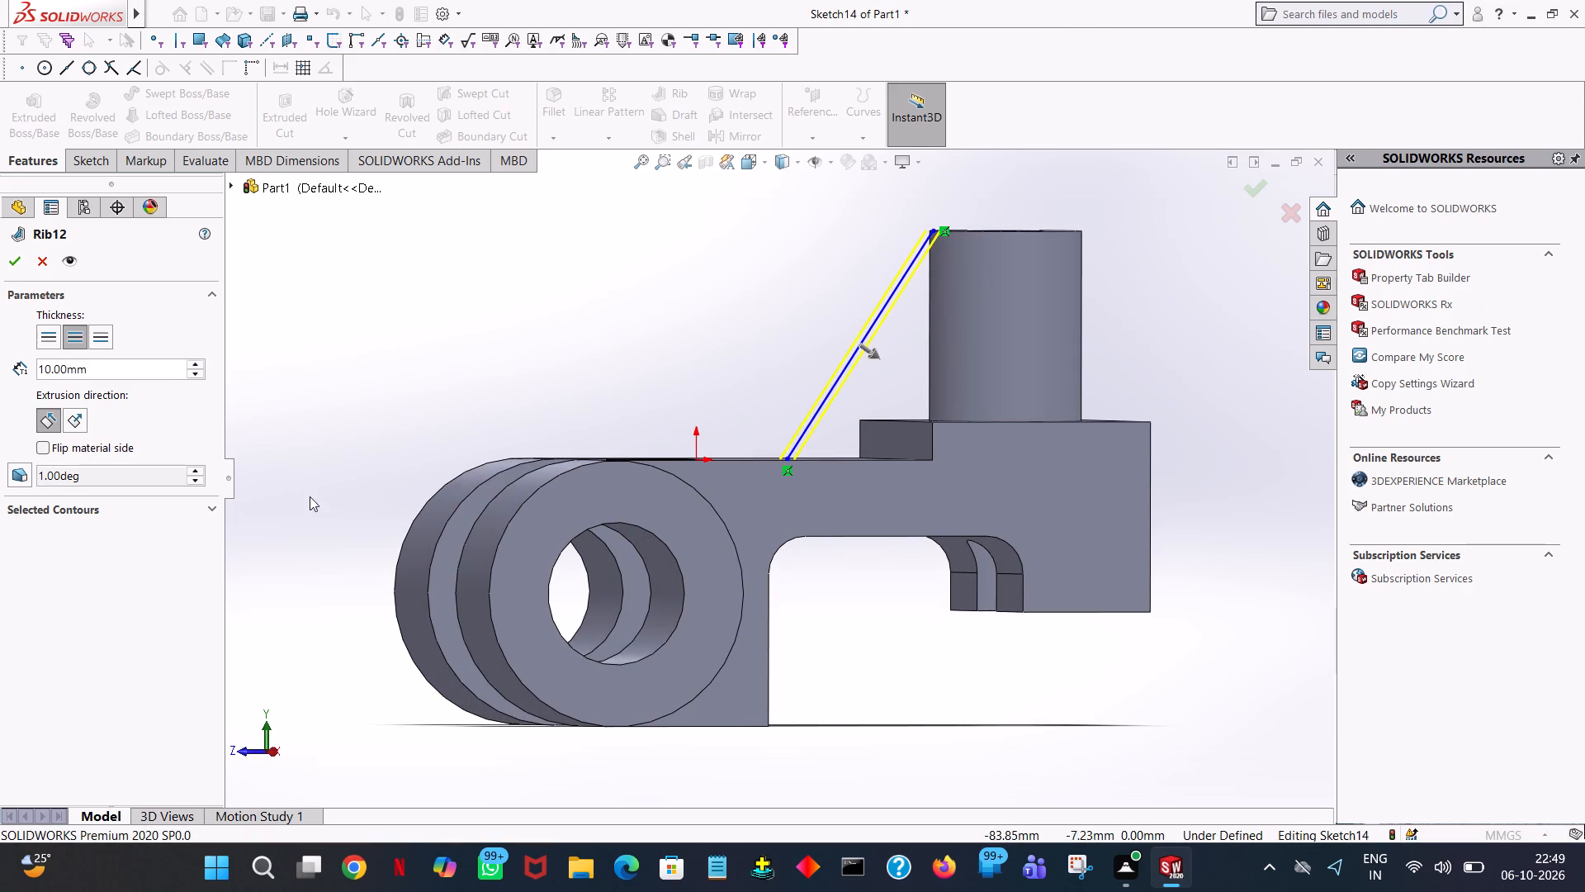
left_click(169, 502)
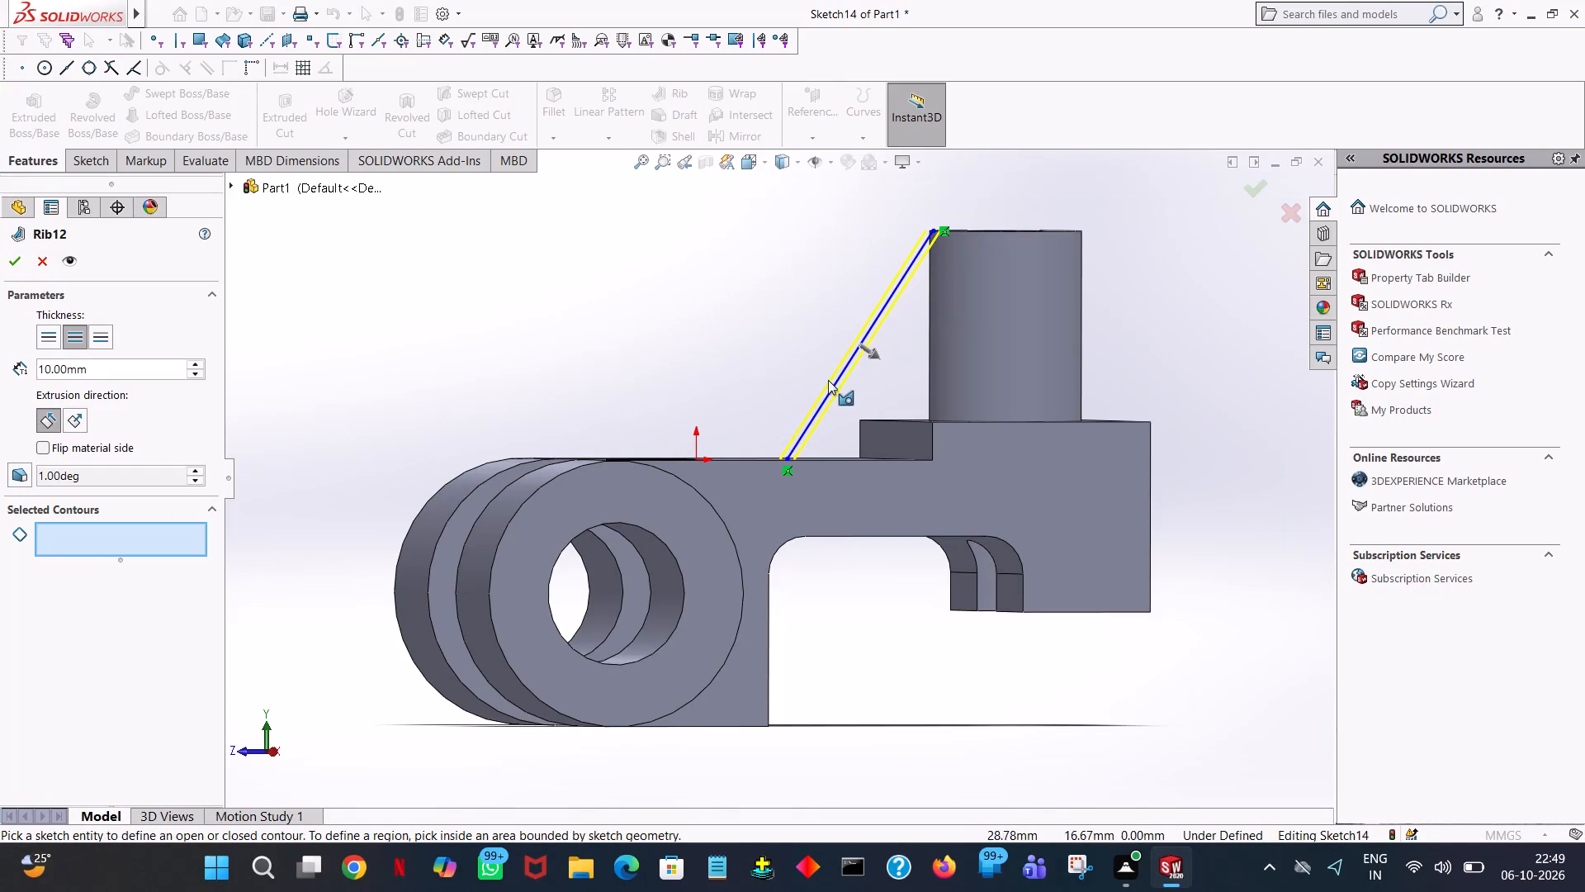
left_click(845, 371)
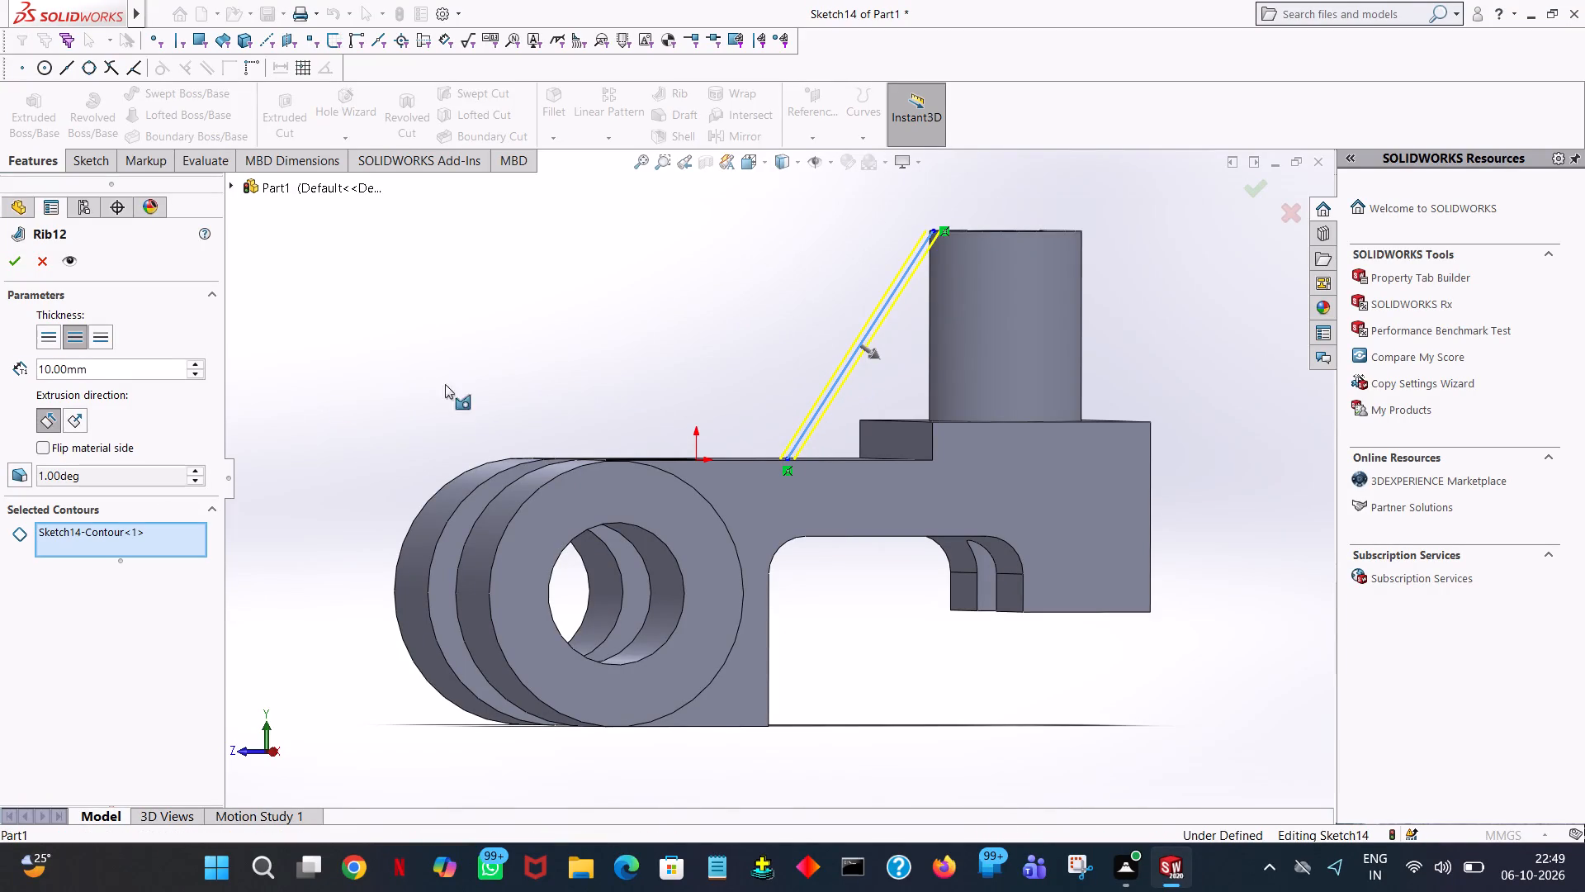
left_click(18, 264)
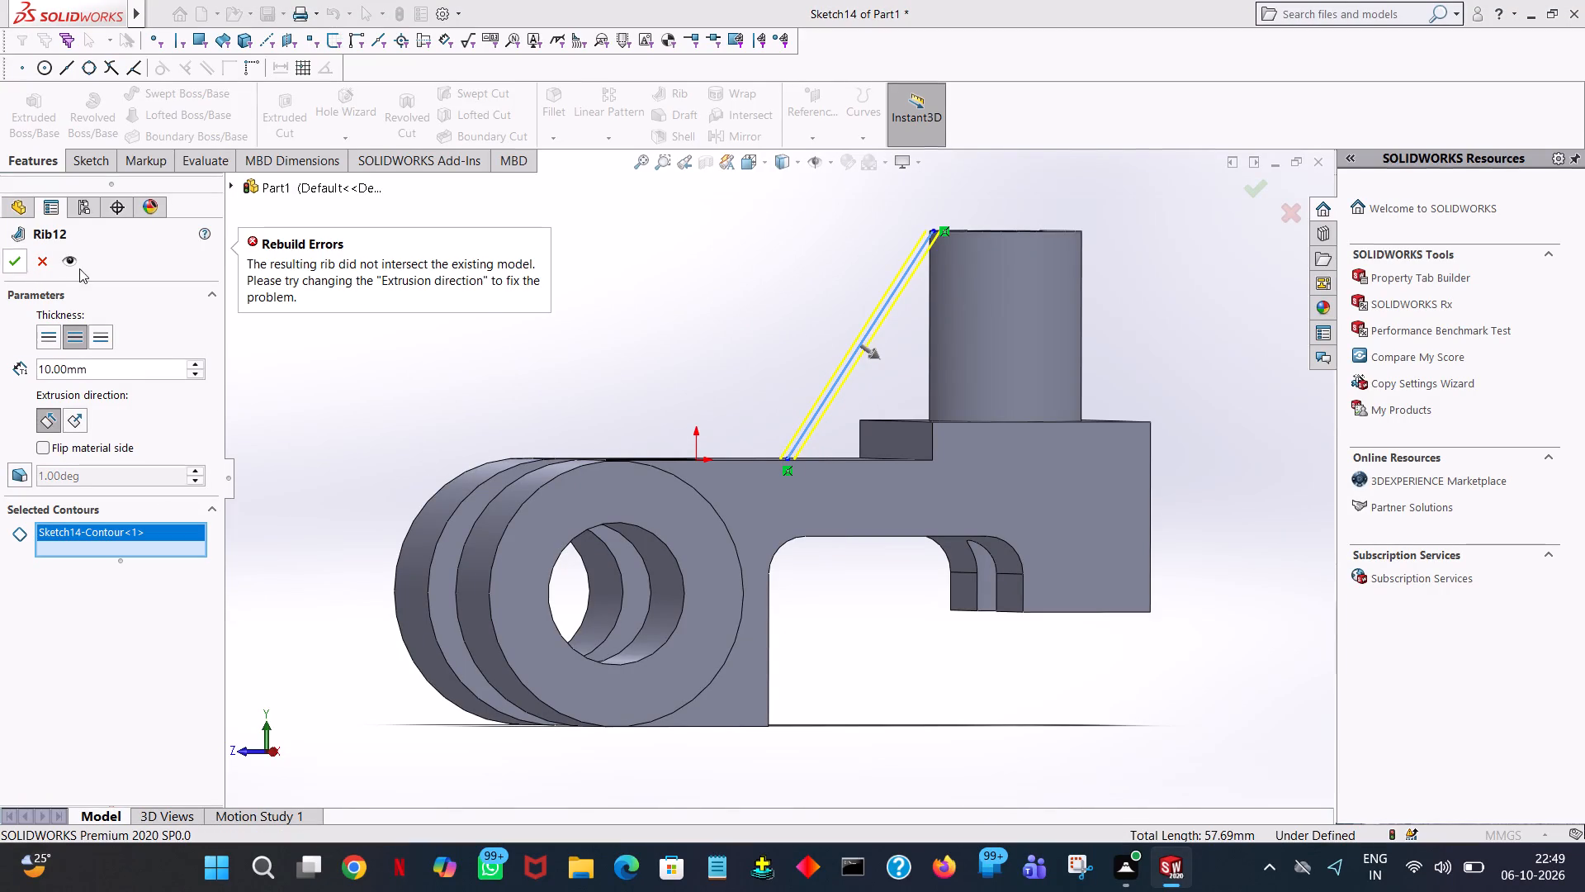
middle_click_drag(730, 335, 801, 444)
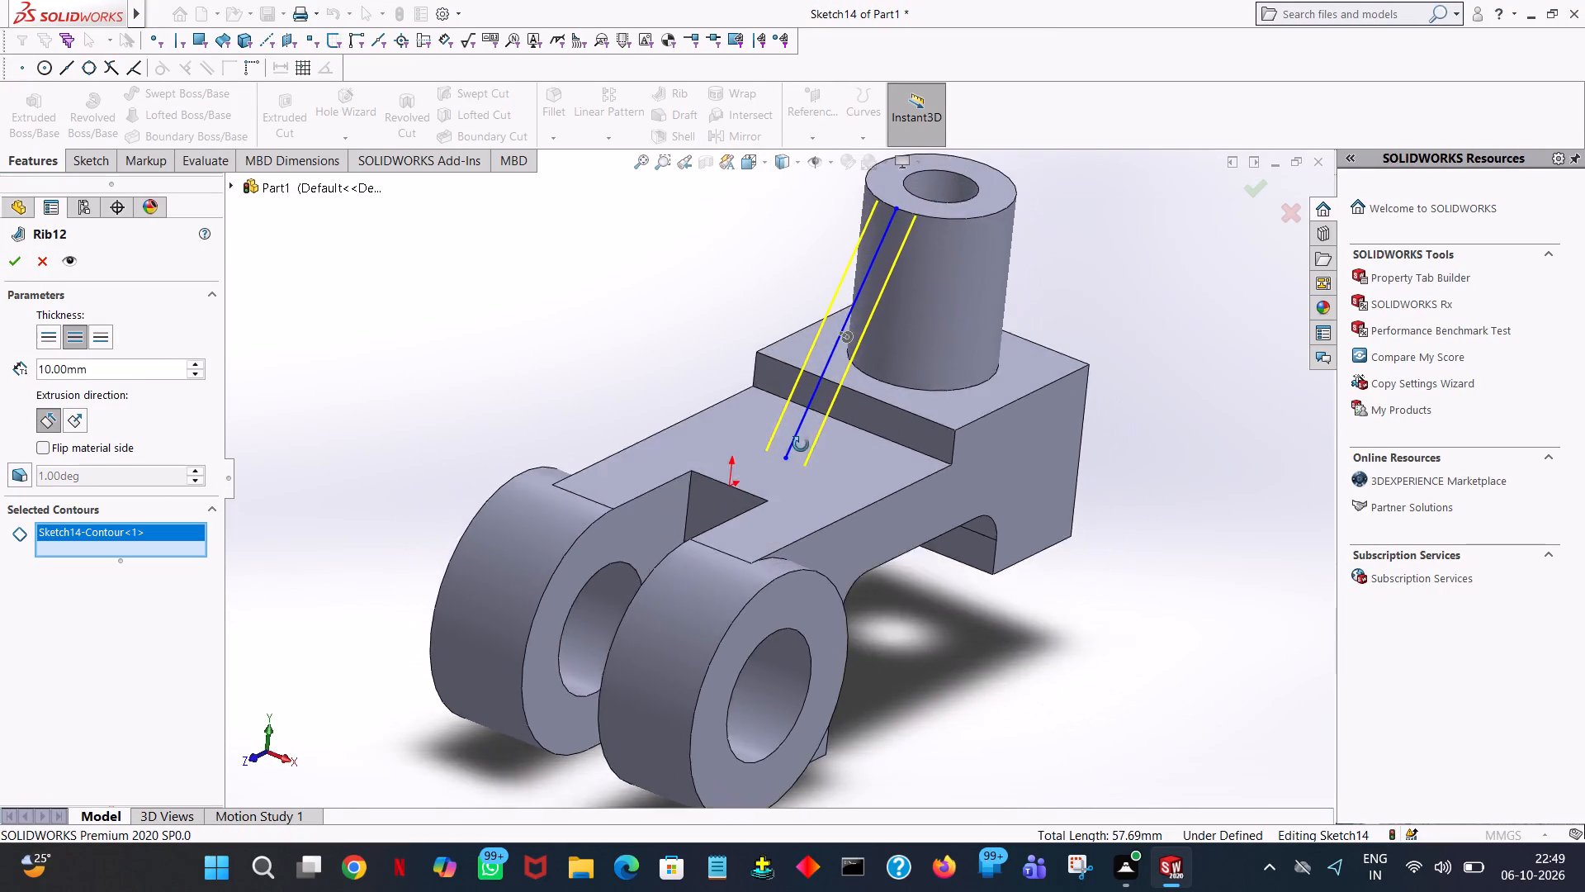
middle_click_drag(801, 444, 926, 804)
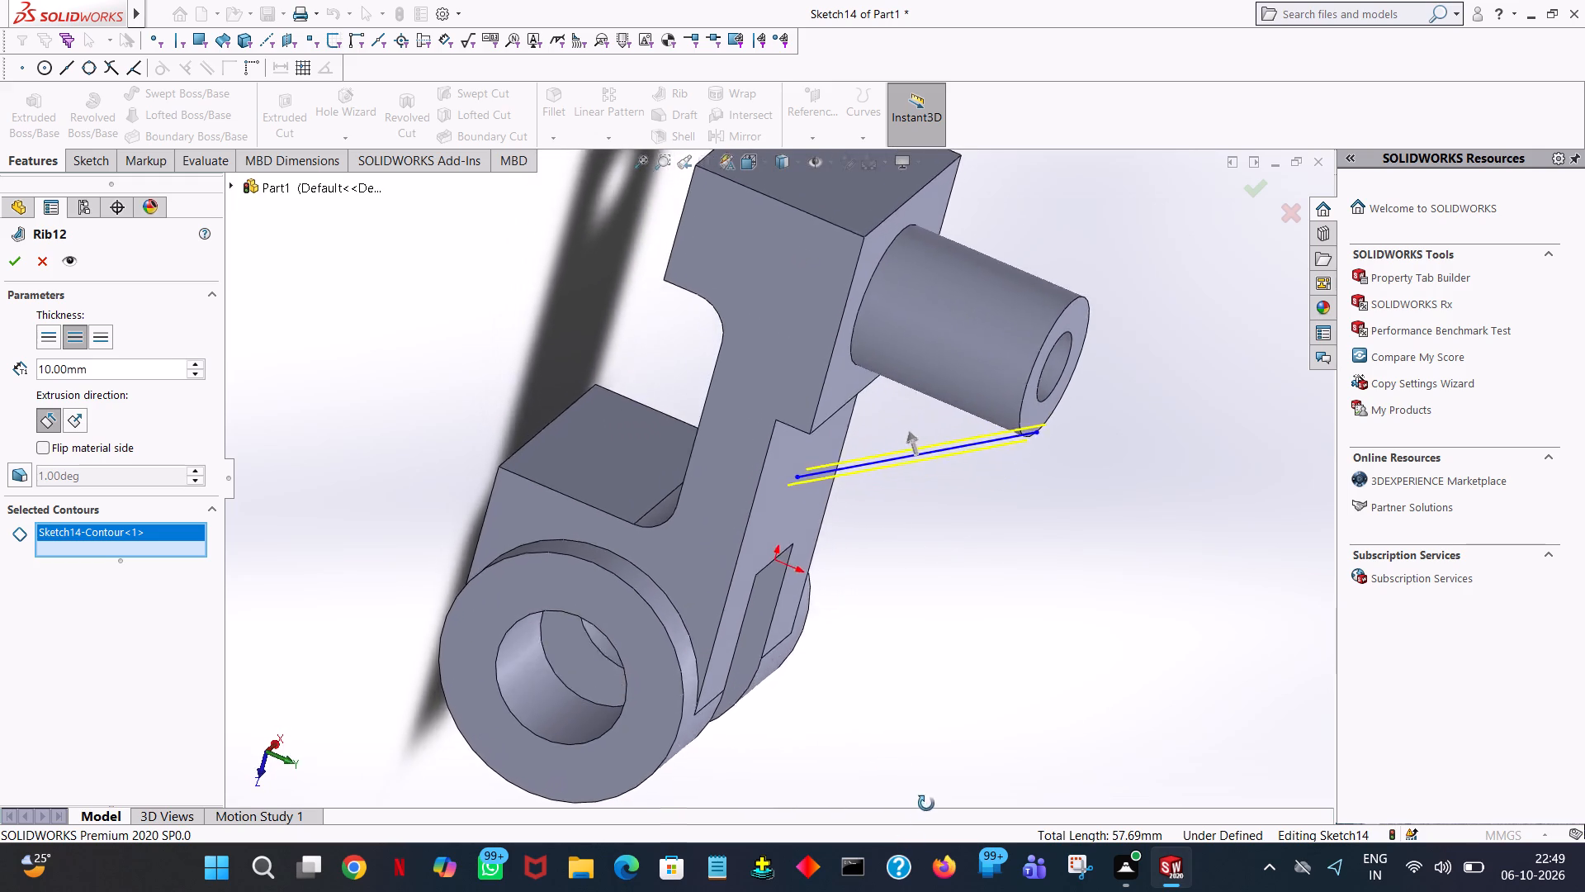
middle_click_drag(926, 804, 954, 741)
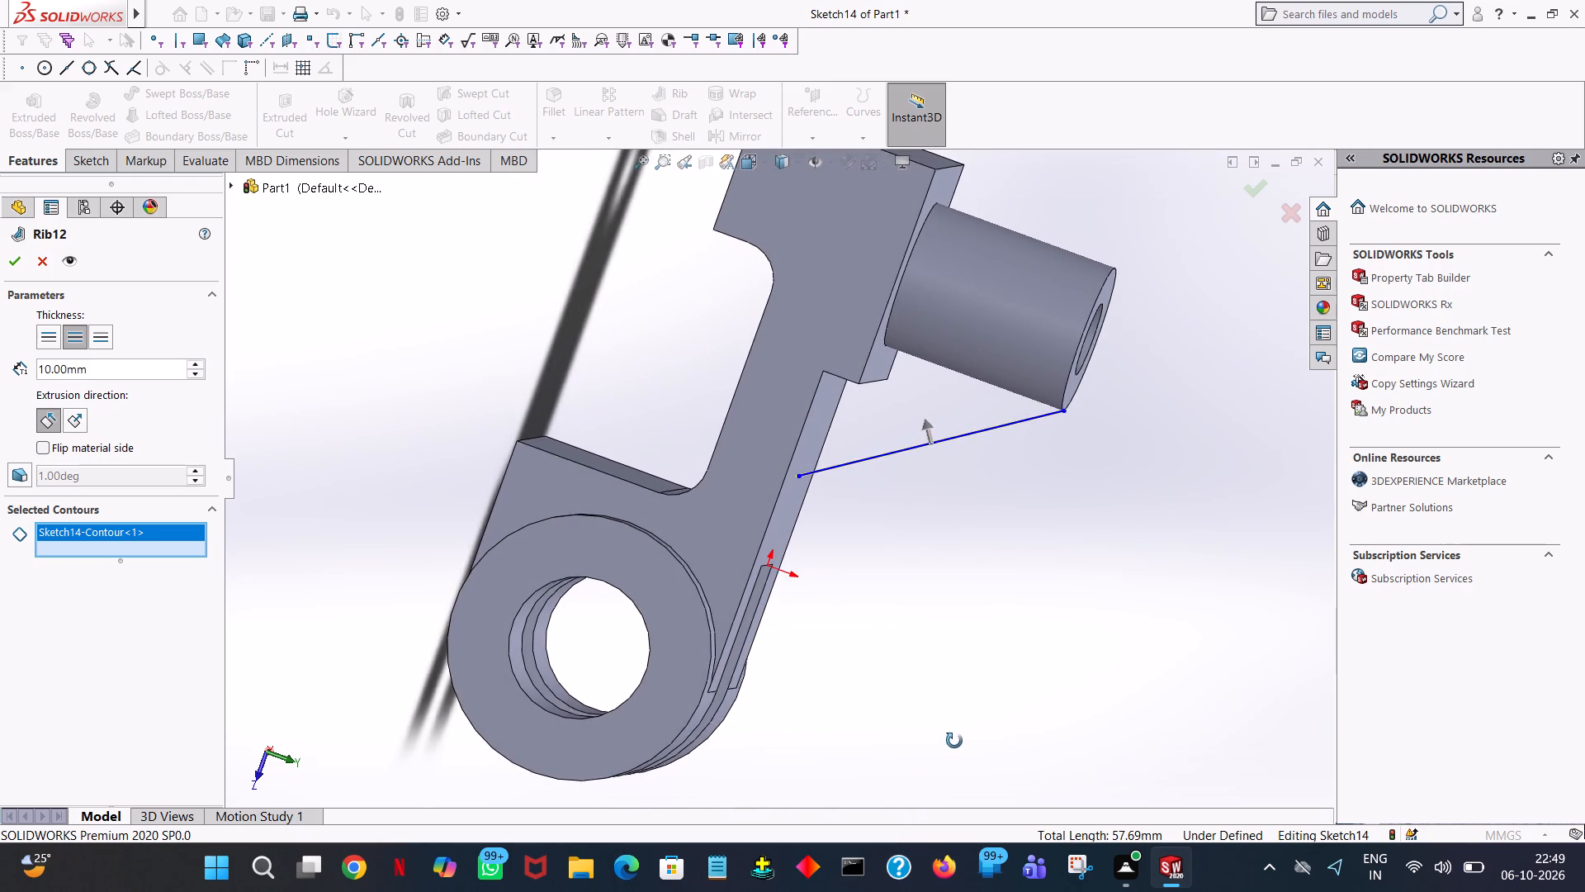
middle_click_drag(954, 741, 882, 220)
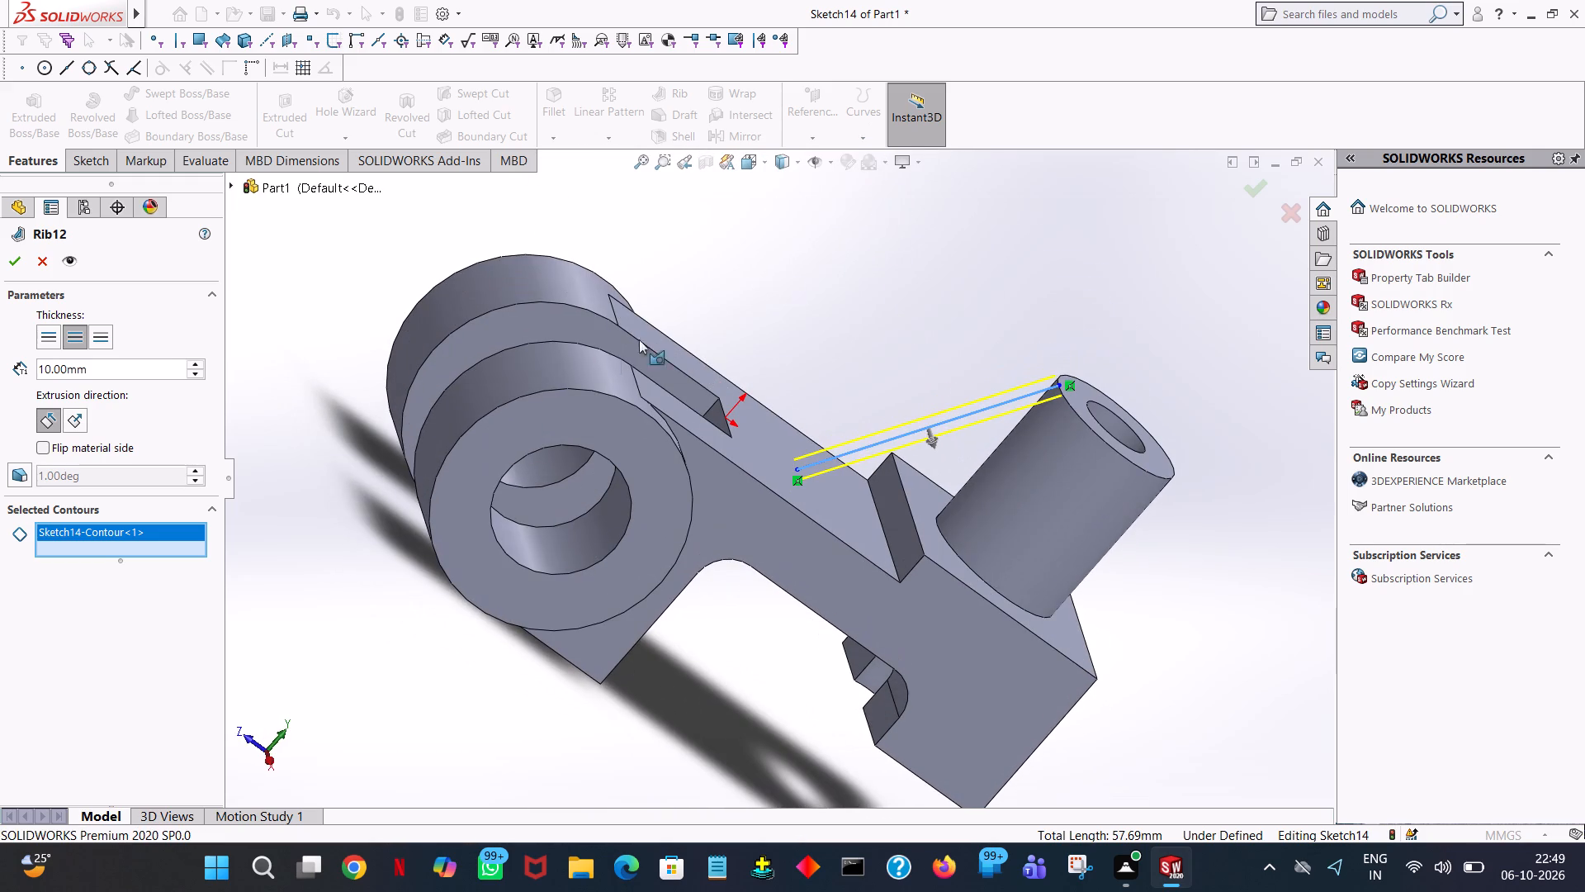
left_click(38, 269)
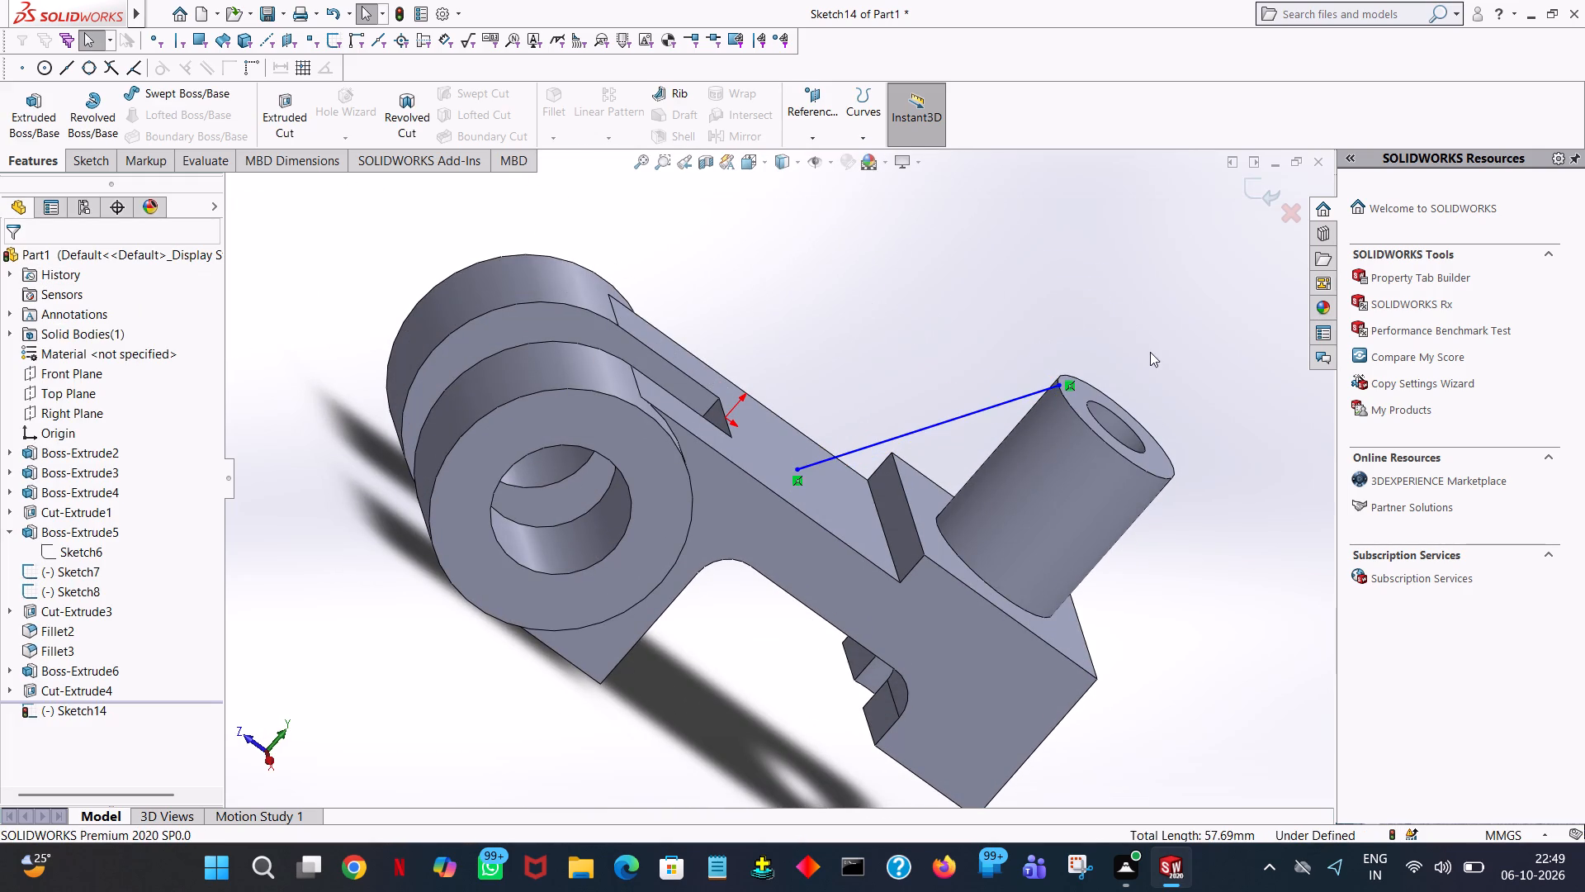
Trim away the sloped line in the Right view, leaving the rib sketch empty.
middle_click_drag(1151, 353, 1179, 334)
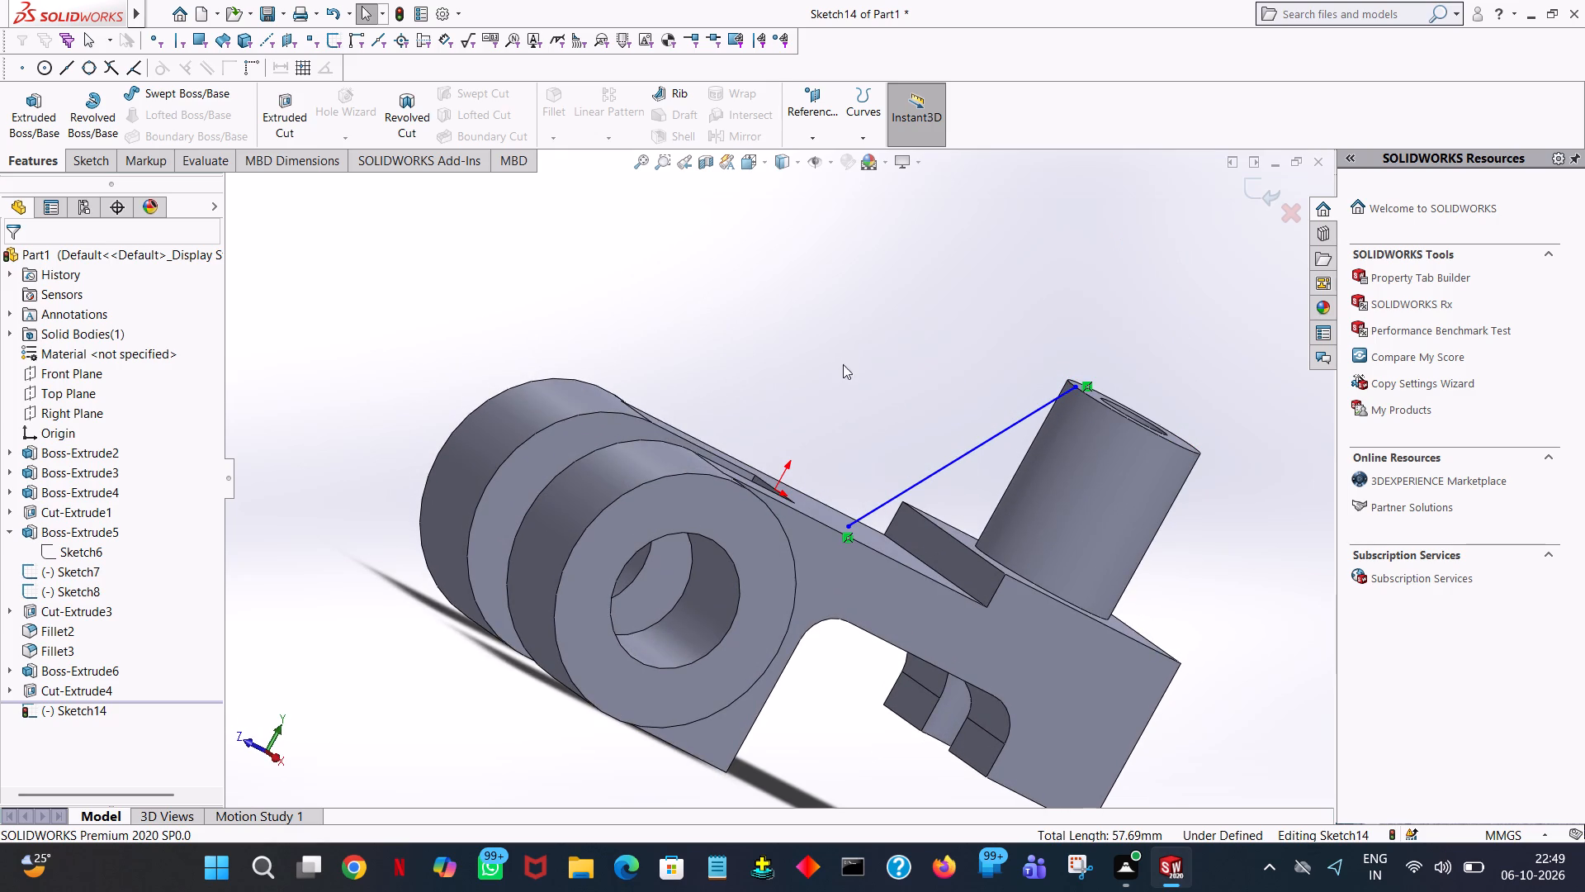
key("space")
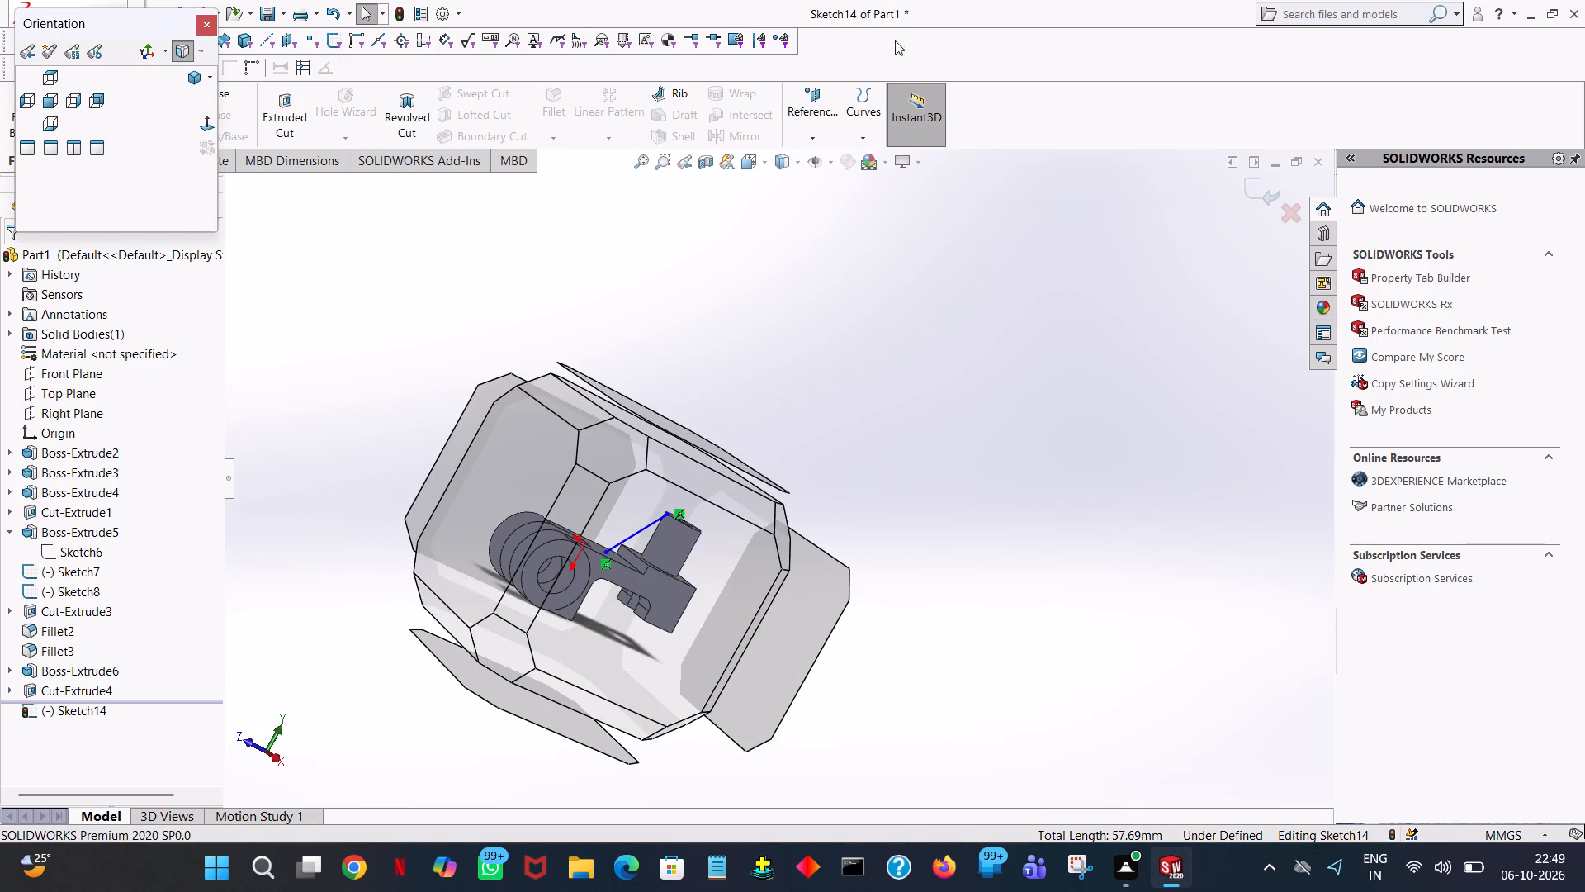
left_click(212, 125)
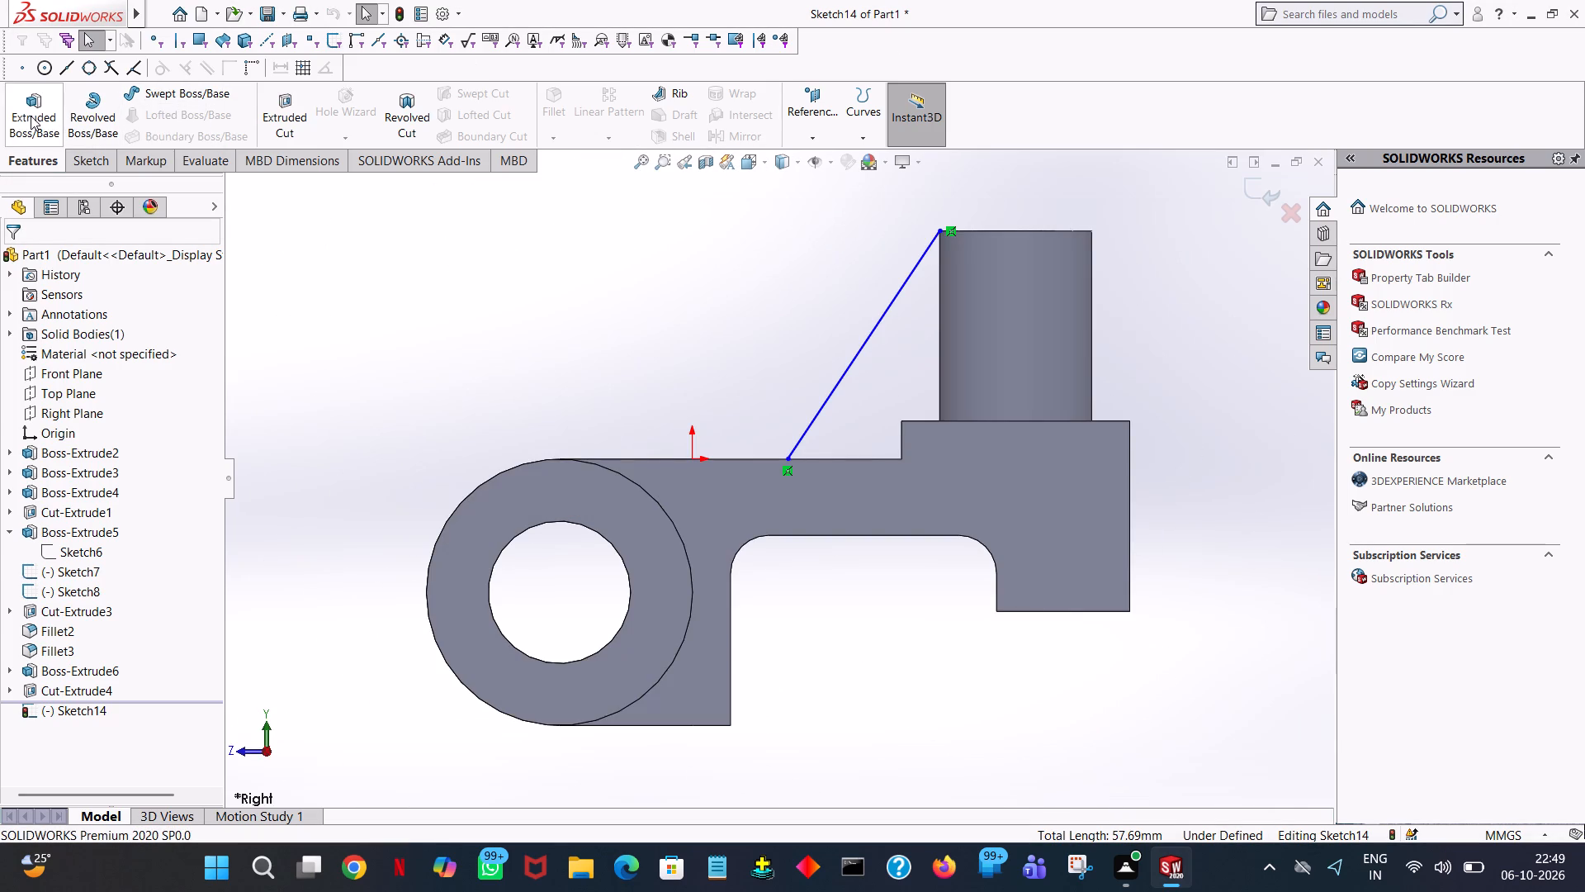
left_click(102, 159)
left_click(291, 111)
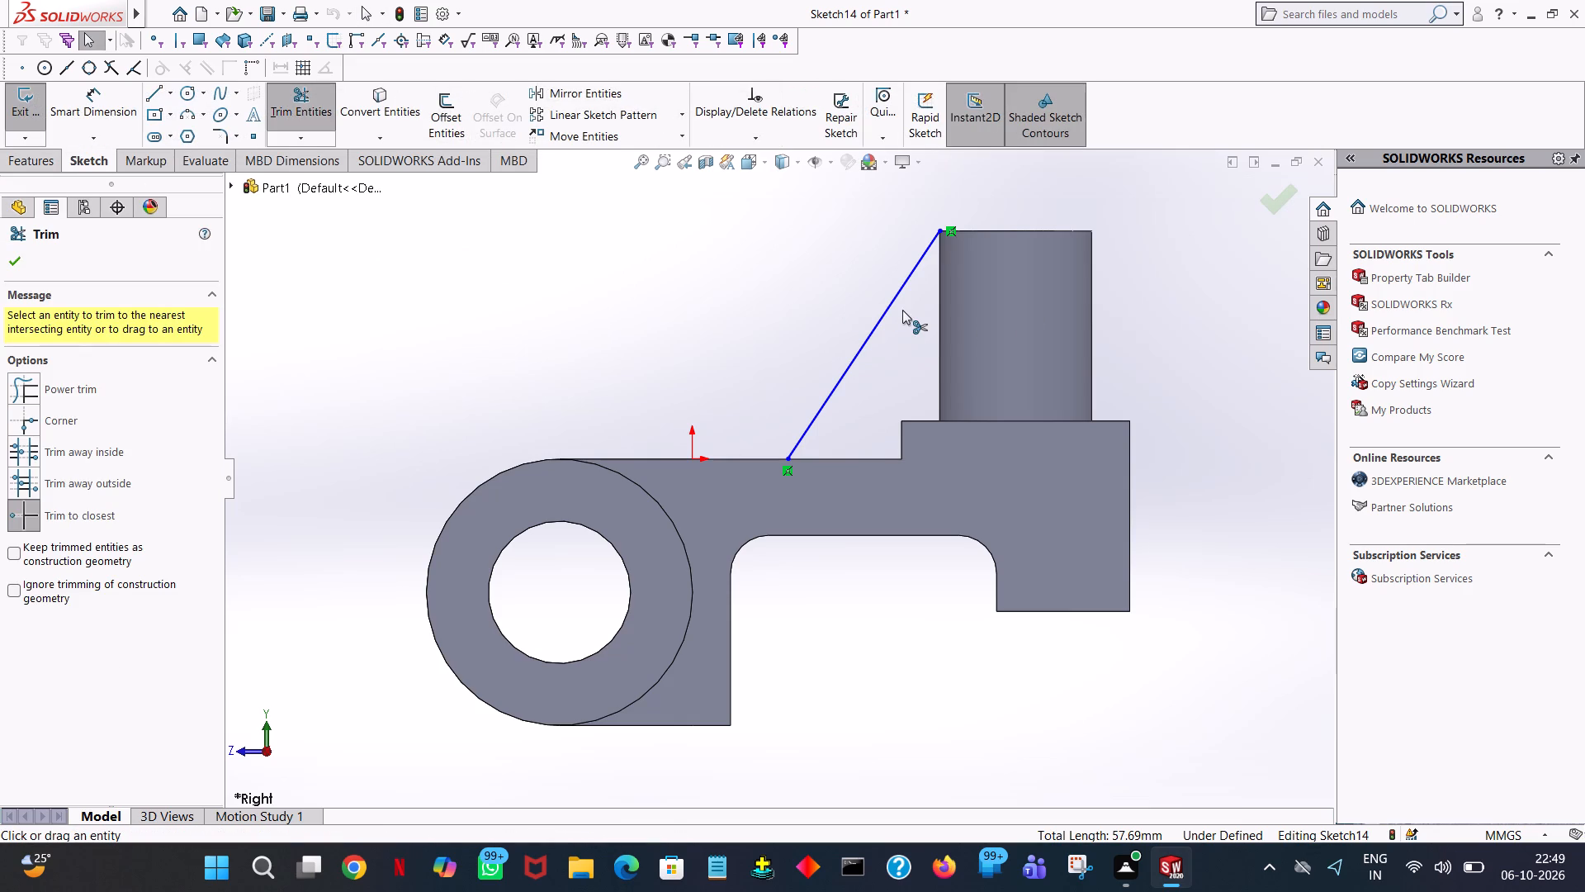
left_click(895, 301)
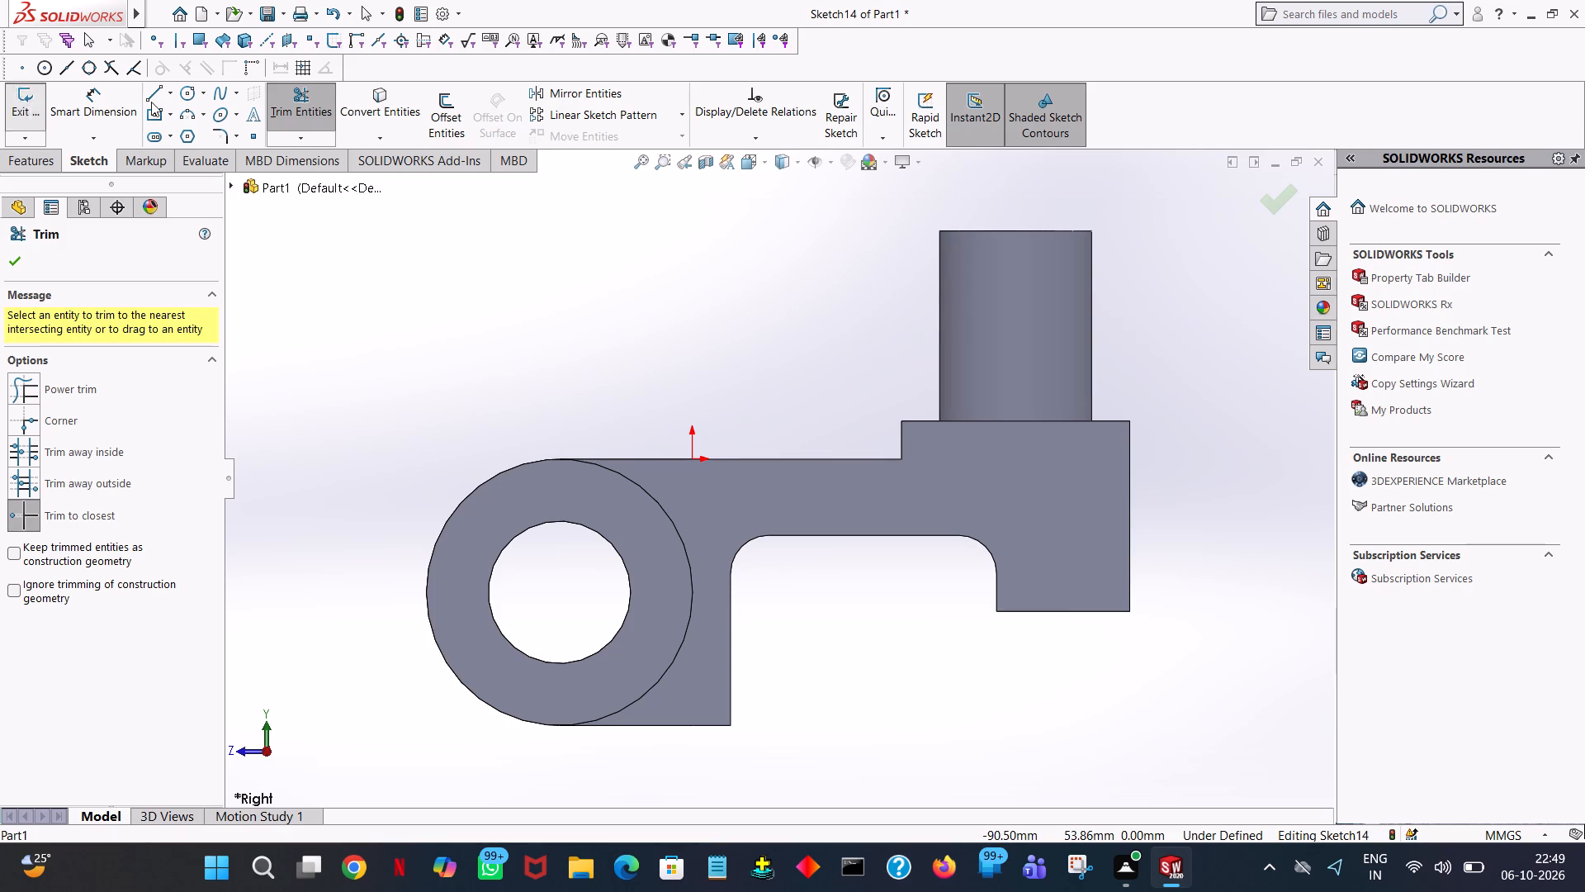
Sketch a 20 mm horizontal line from the origin along the body's top edge.
left_click(148, 96)
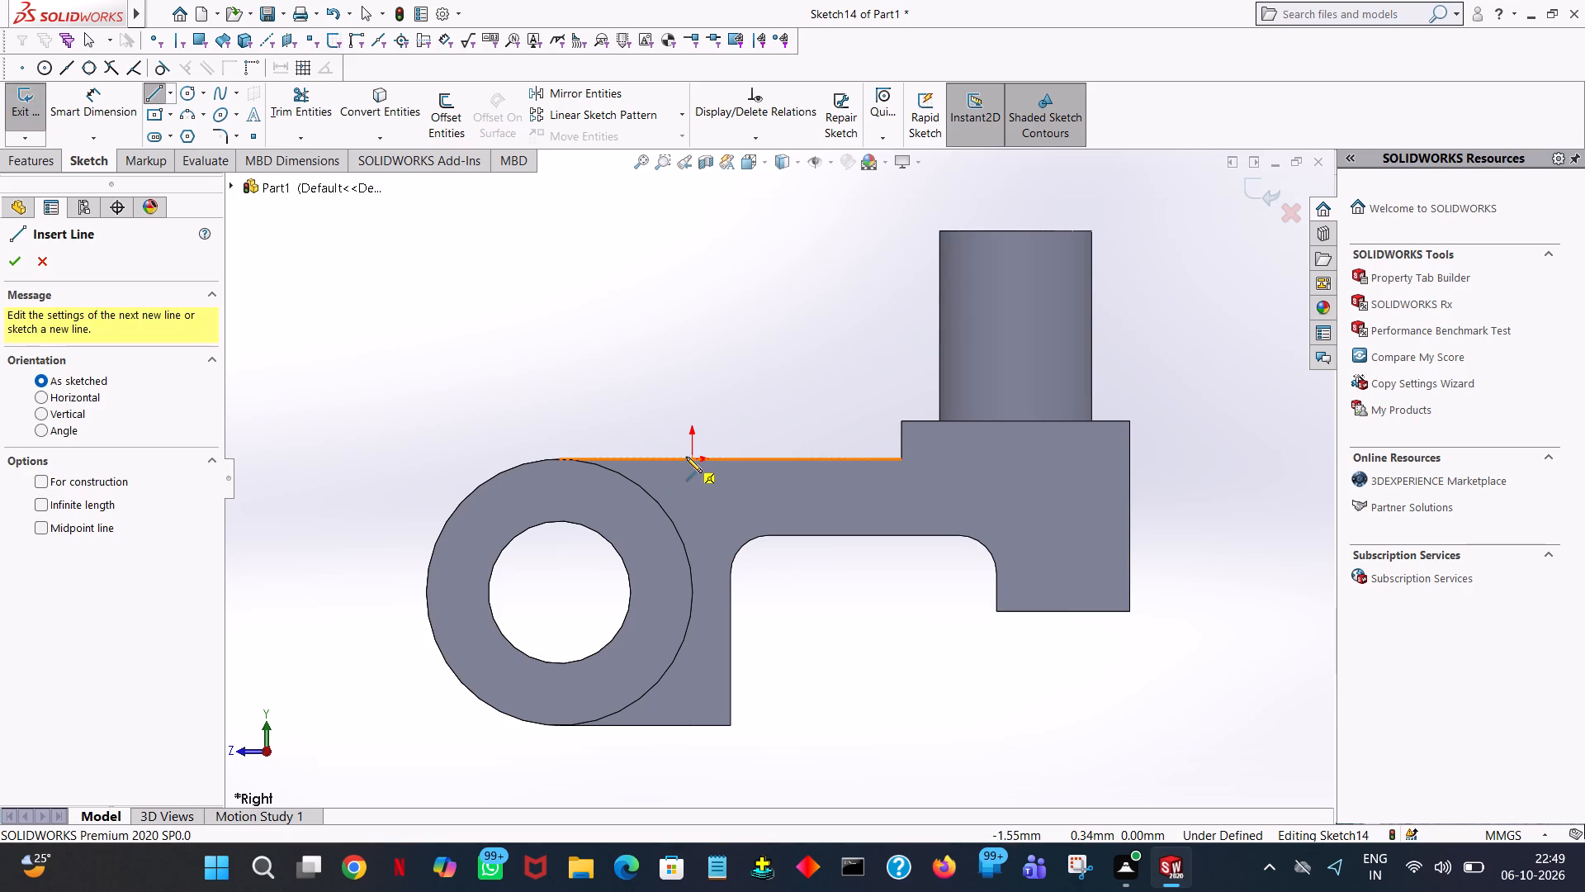
left_click(689, 457)
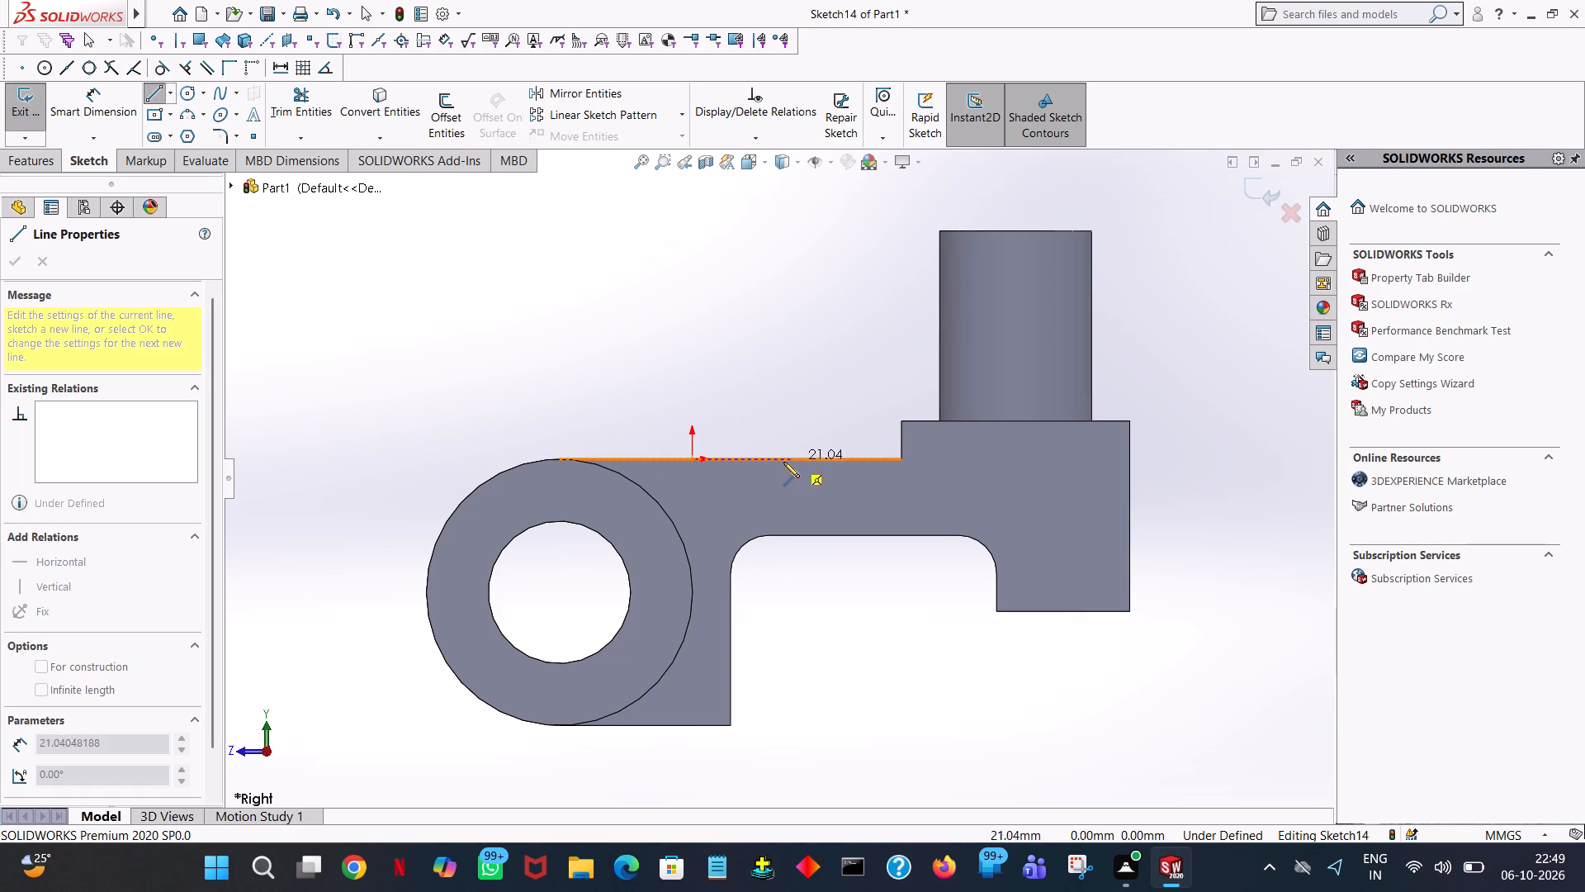
left_click(779, 461)
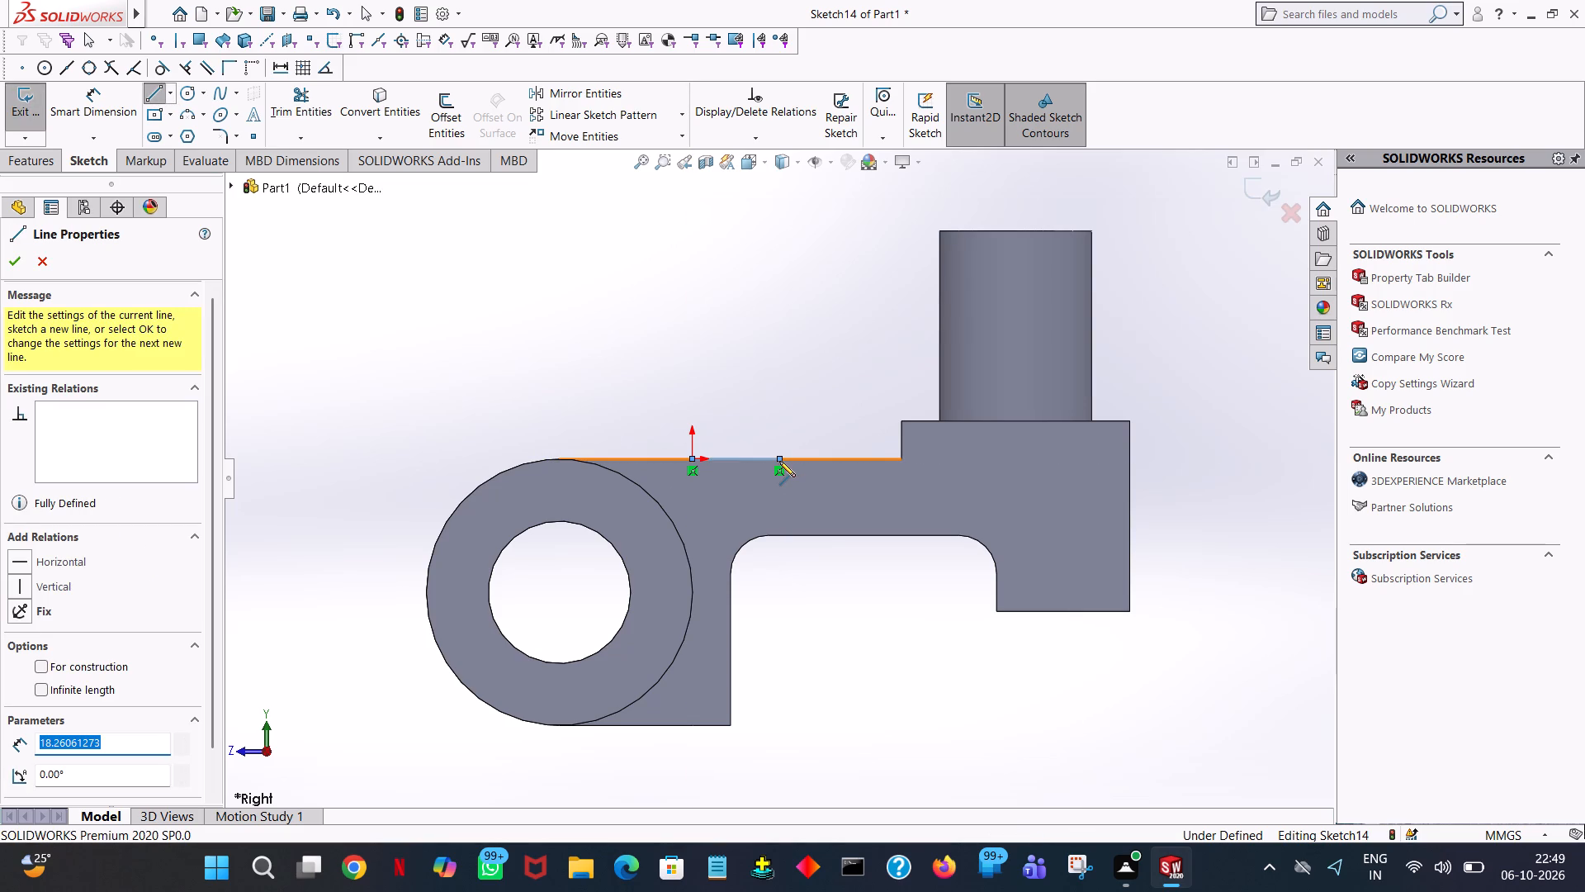
type("20")
key("Return")
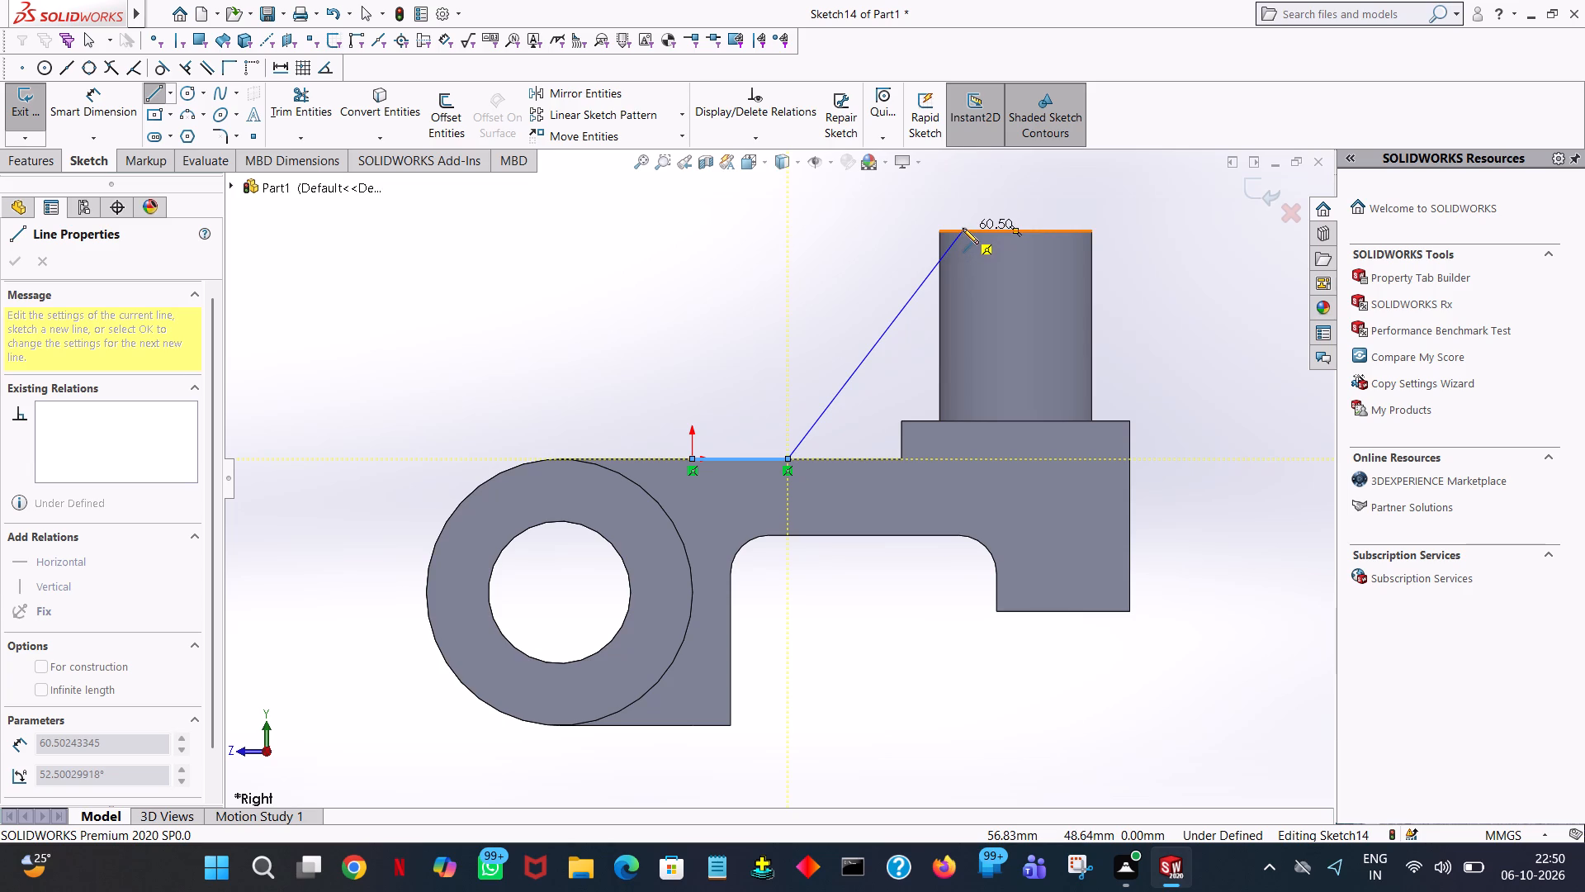
Sketch a closed triangle from the 20 mm line's end: sloped line about 60.5 mm to the boss's top edge, 48 mm vertical, about 36.8 mm base.
left_click(963, 228)
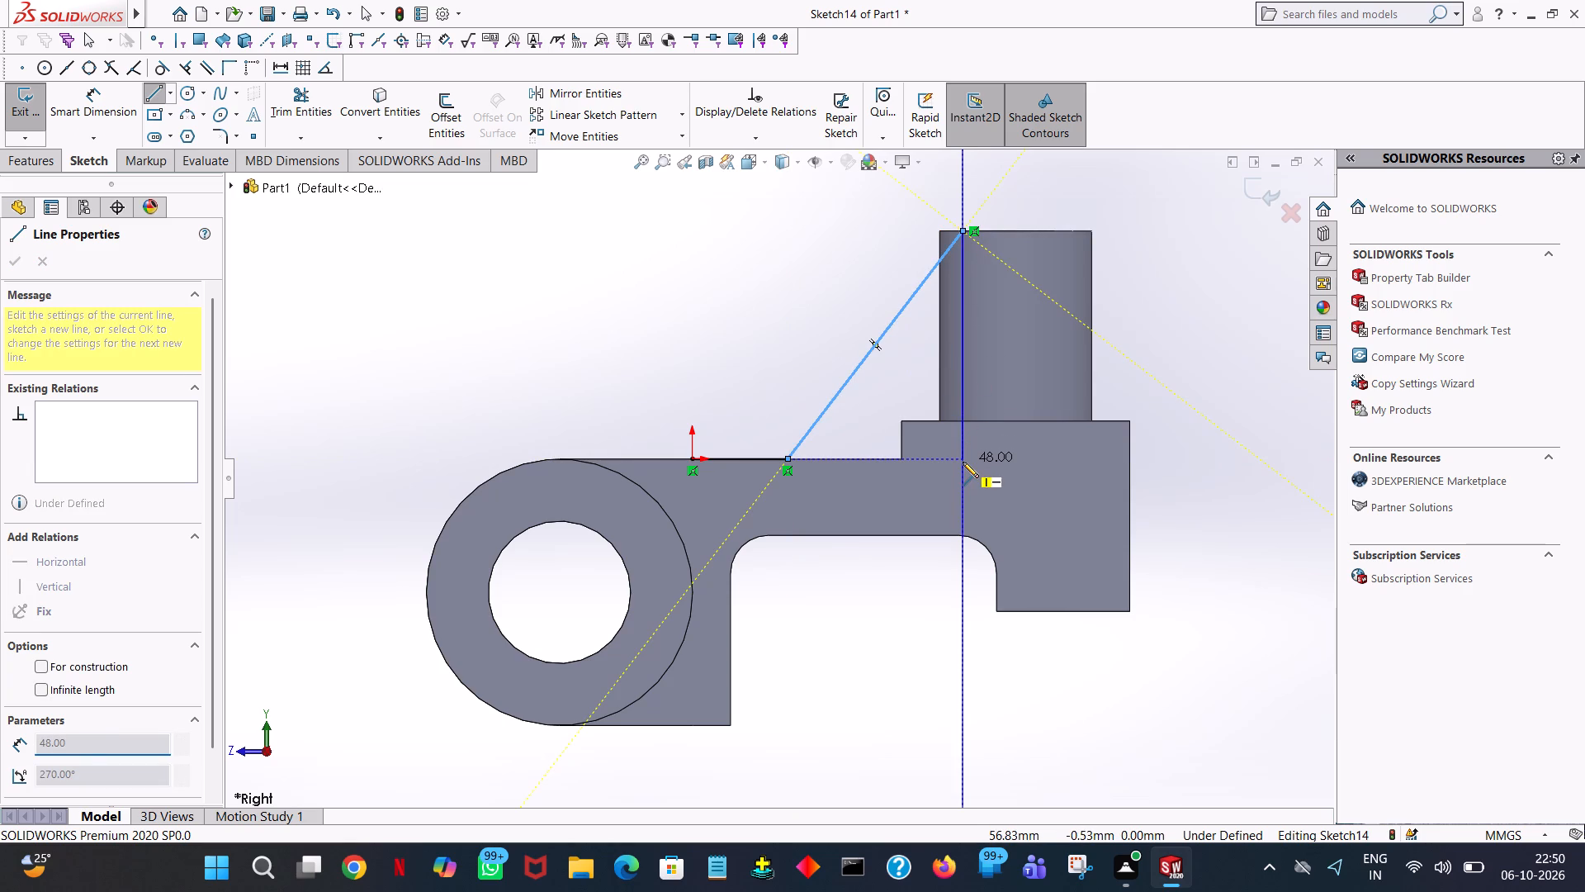
left_click(963, 462)
right_click(788, 462)
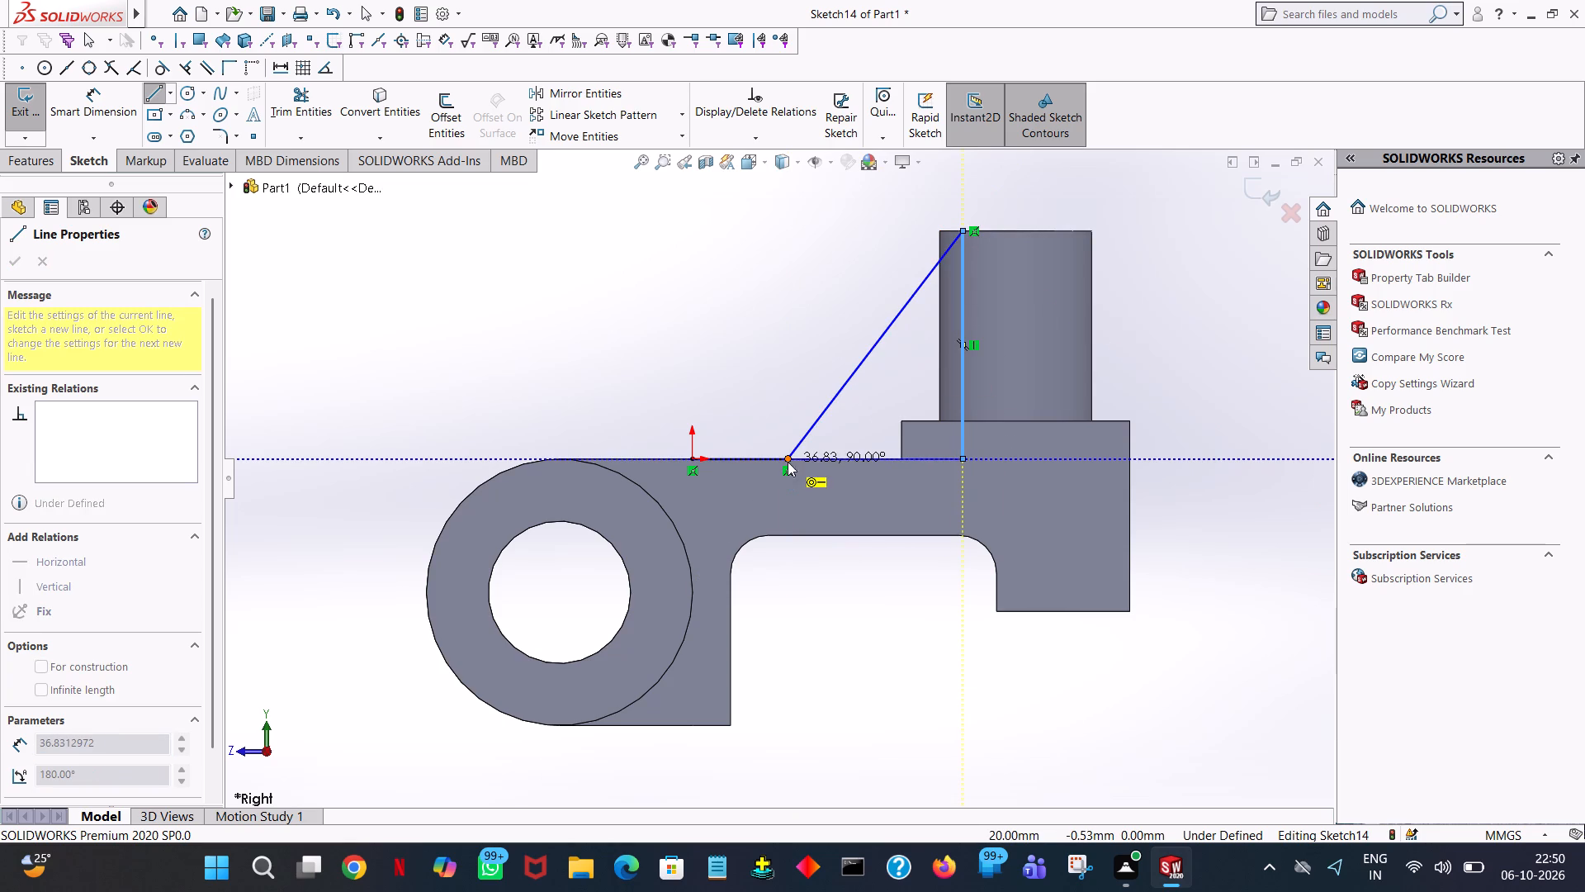
left_click(788, 462)
left_click(790, 462)
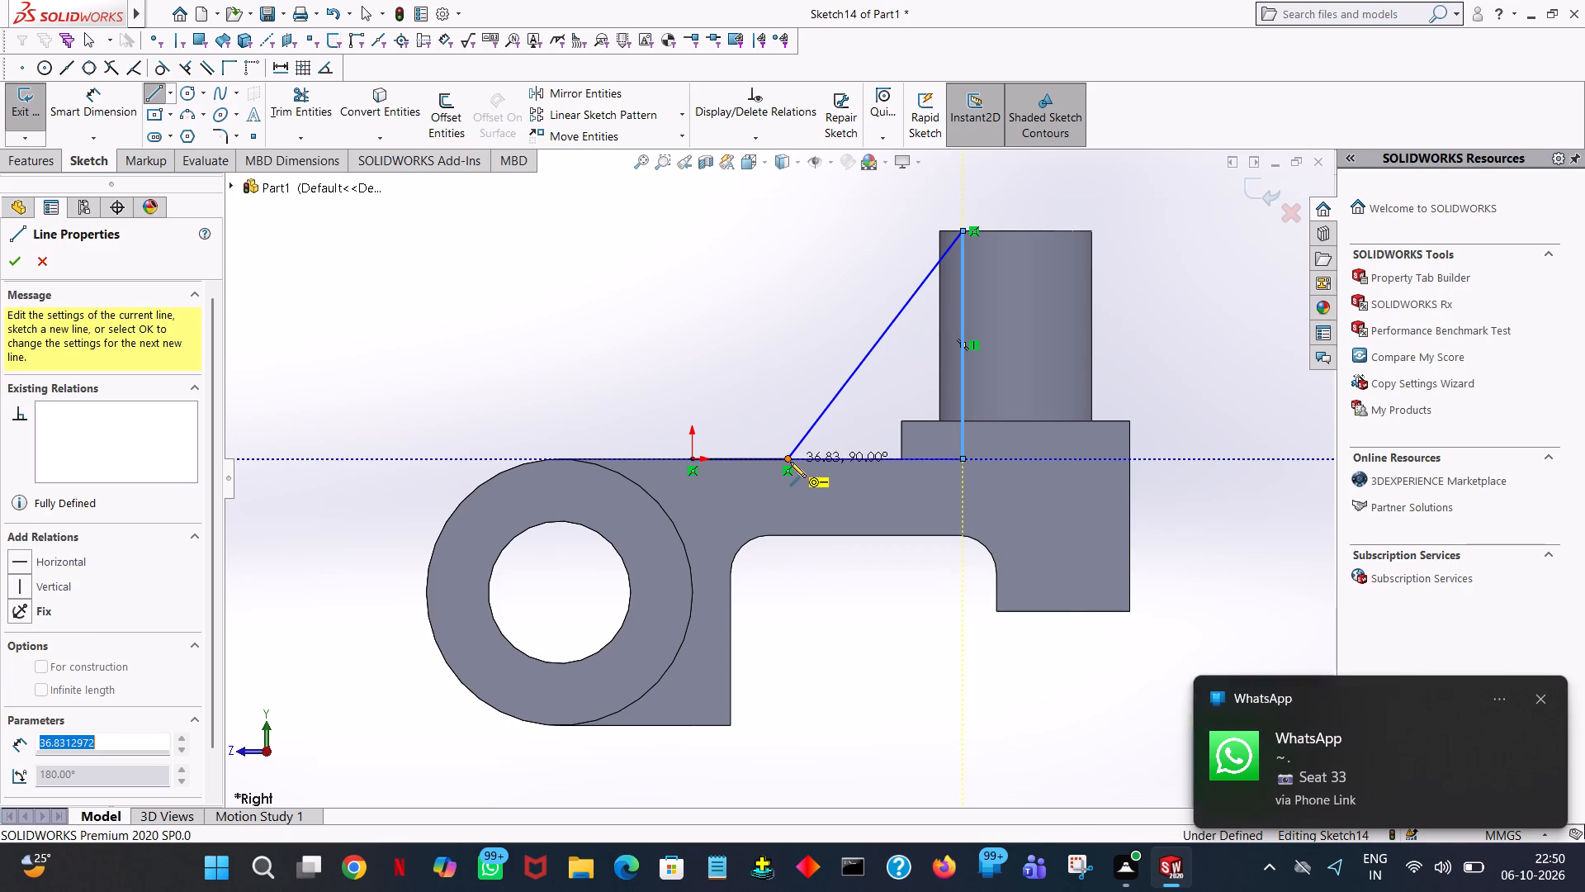
right_click(790, 461)
left_click(817, 476)
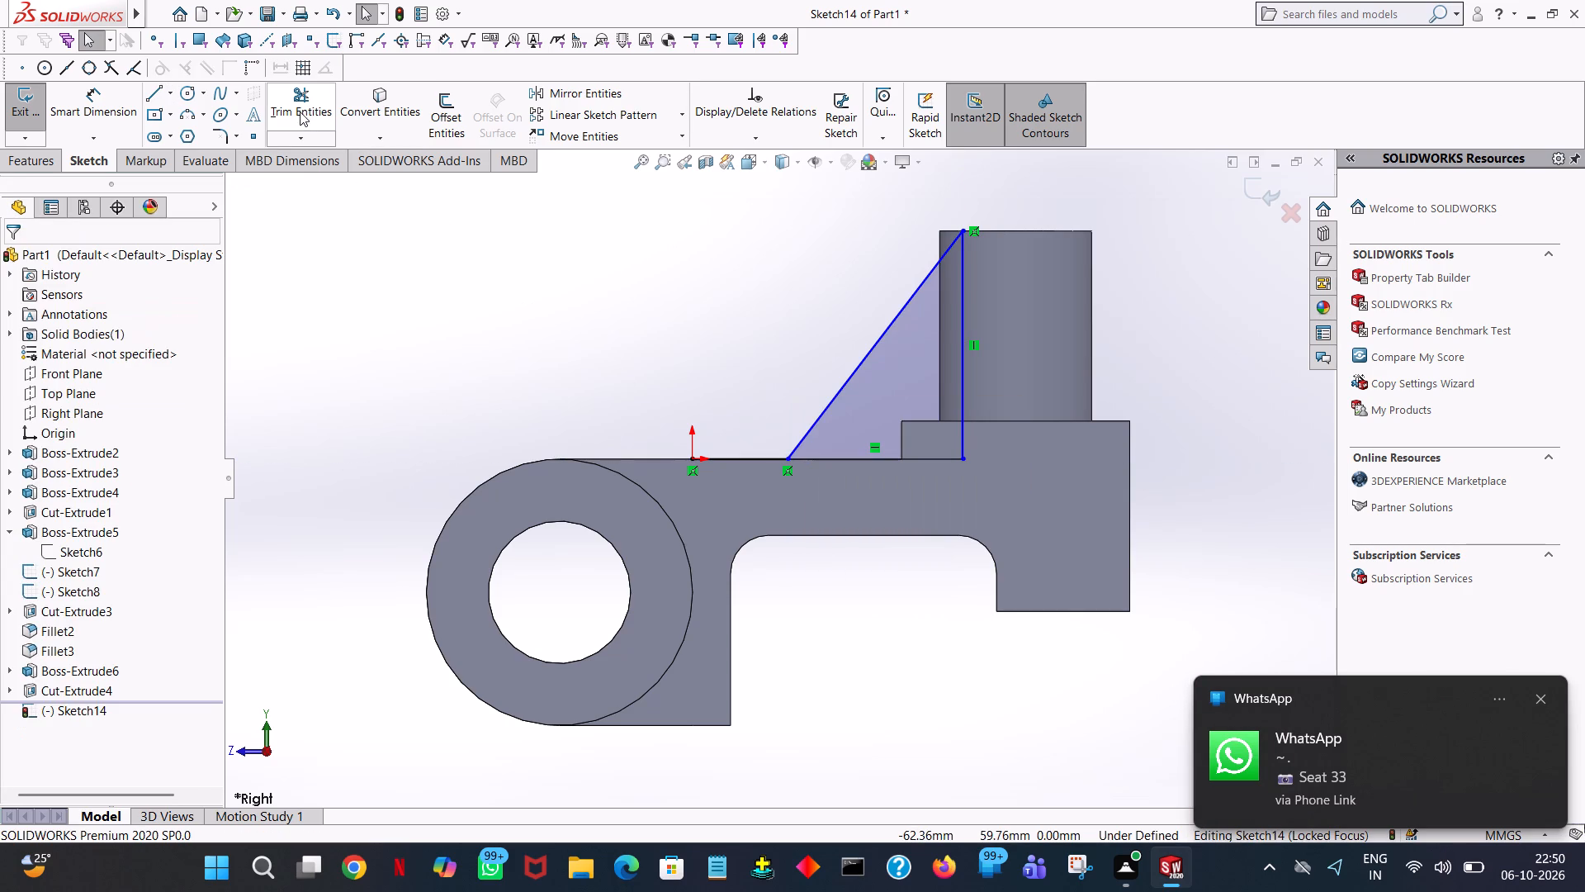
Trim away the 20 mm horizontal line, leaving only the closed triangle in the sketch.
left_click(300, 111)
left_click(718, 459)
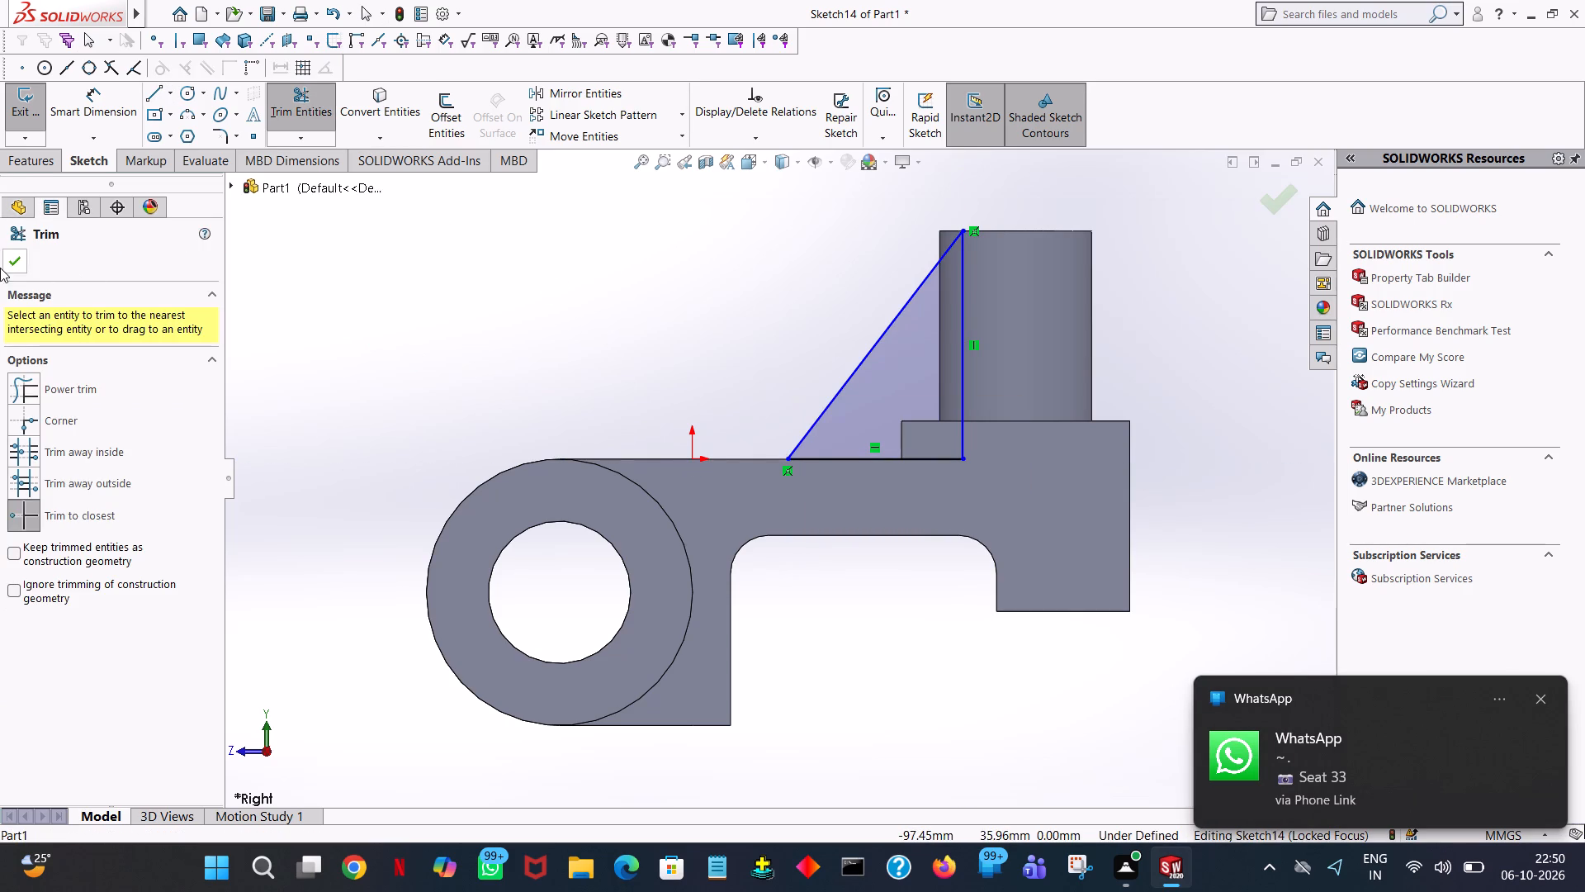
left_click(0, 268)
left_click(15, 260)
Extrude the triangle 10 mm as a mid-plane boss merged with the body to form the rib.
left_click(17, 164)
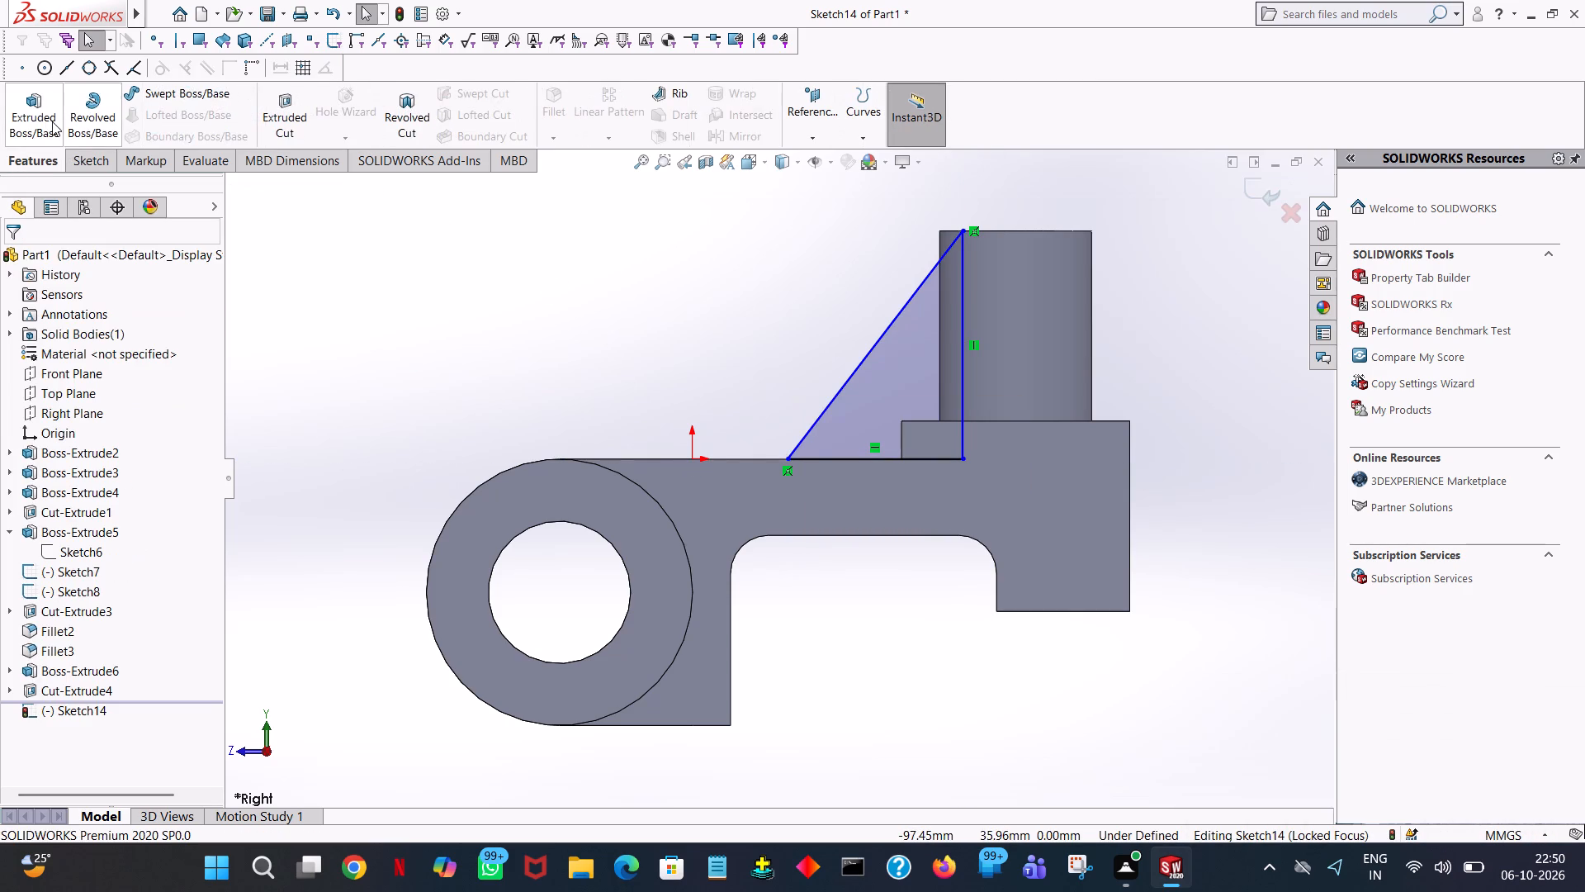
left_click(52, 121)
middle_click_drag(712, 293, 822, 396)
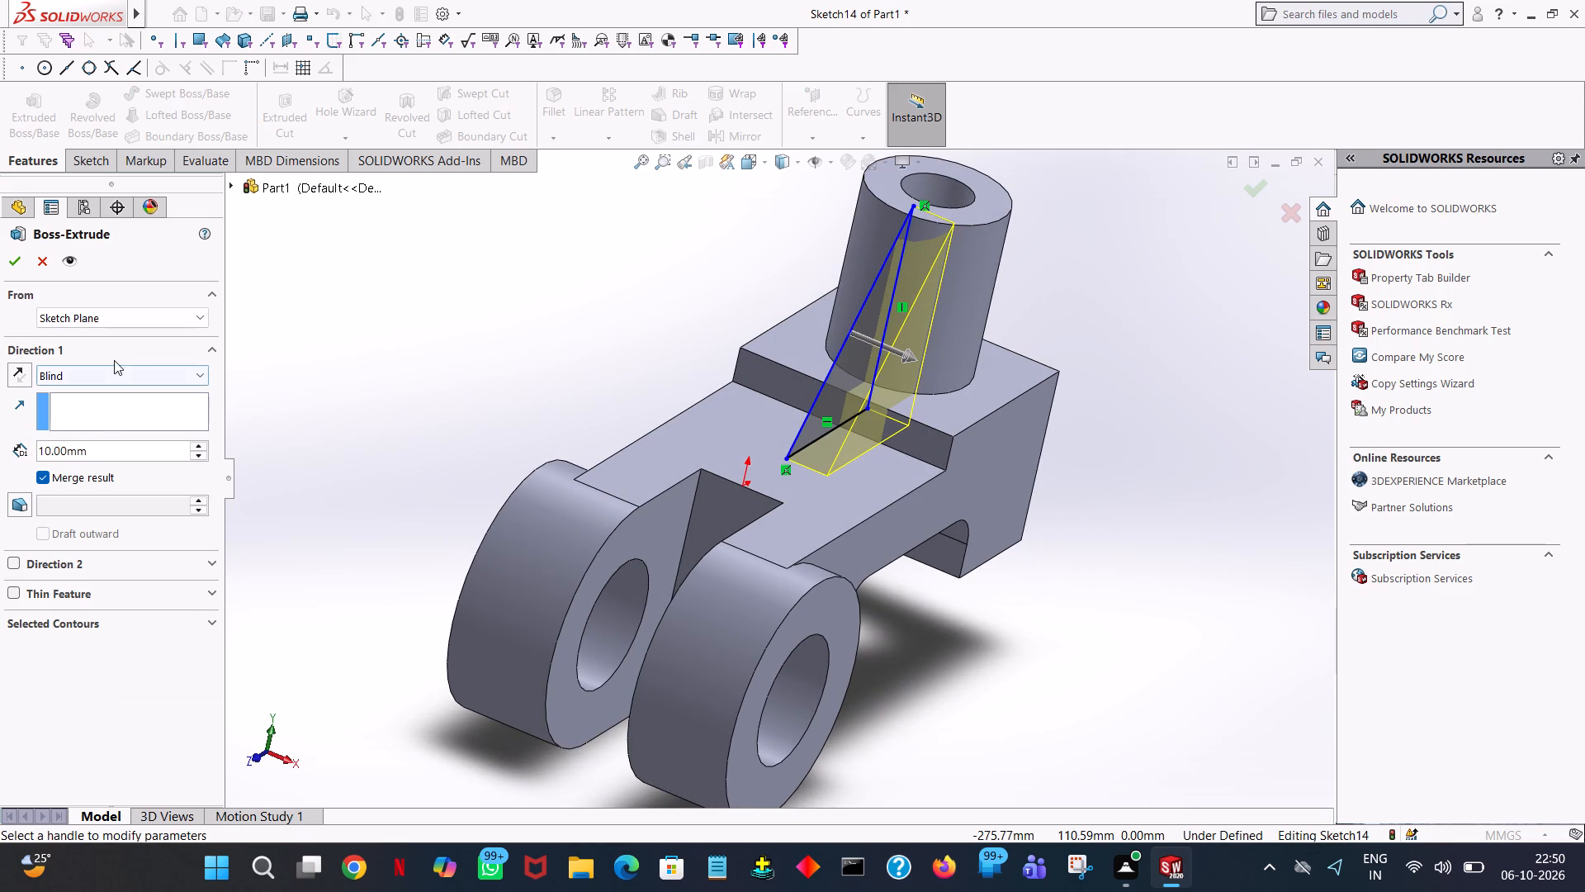
left_click(114, 366)
left_click(100, 479)
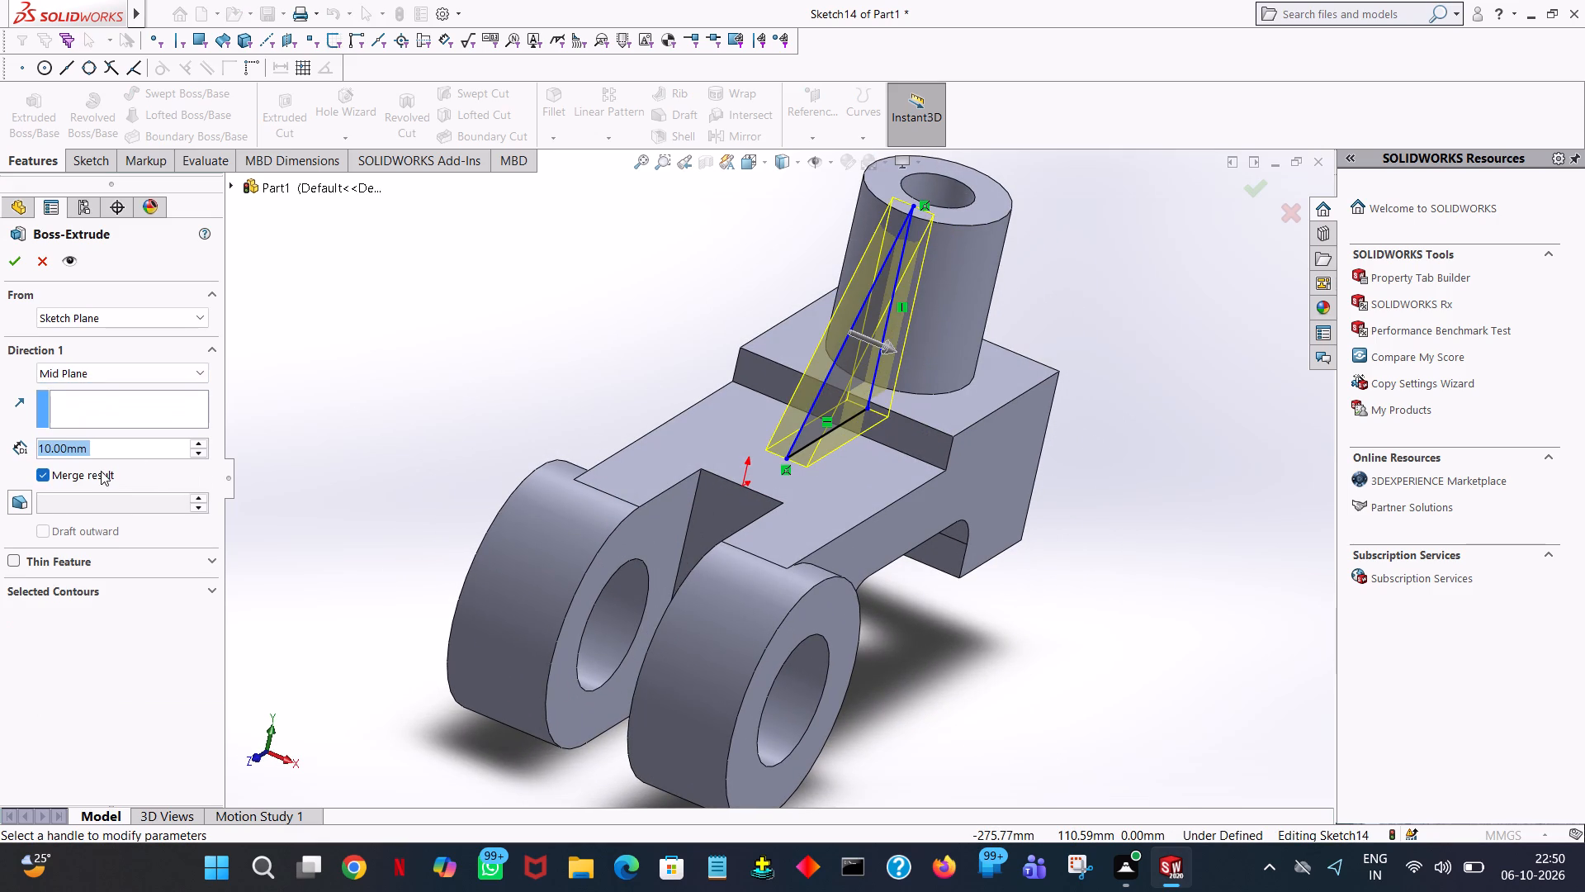
left_click(6, 268)
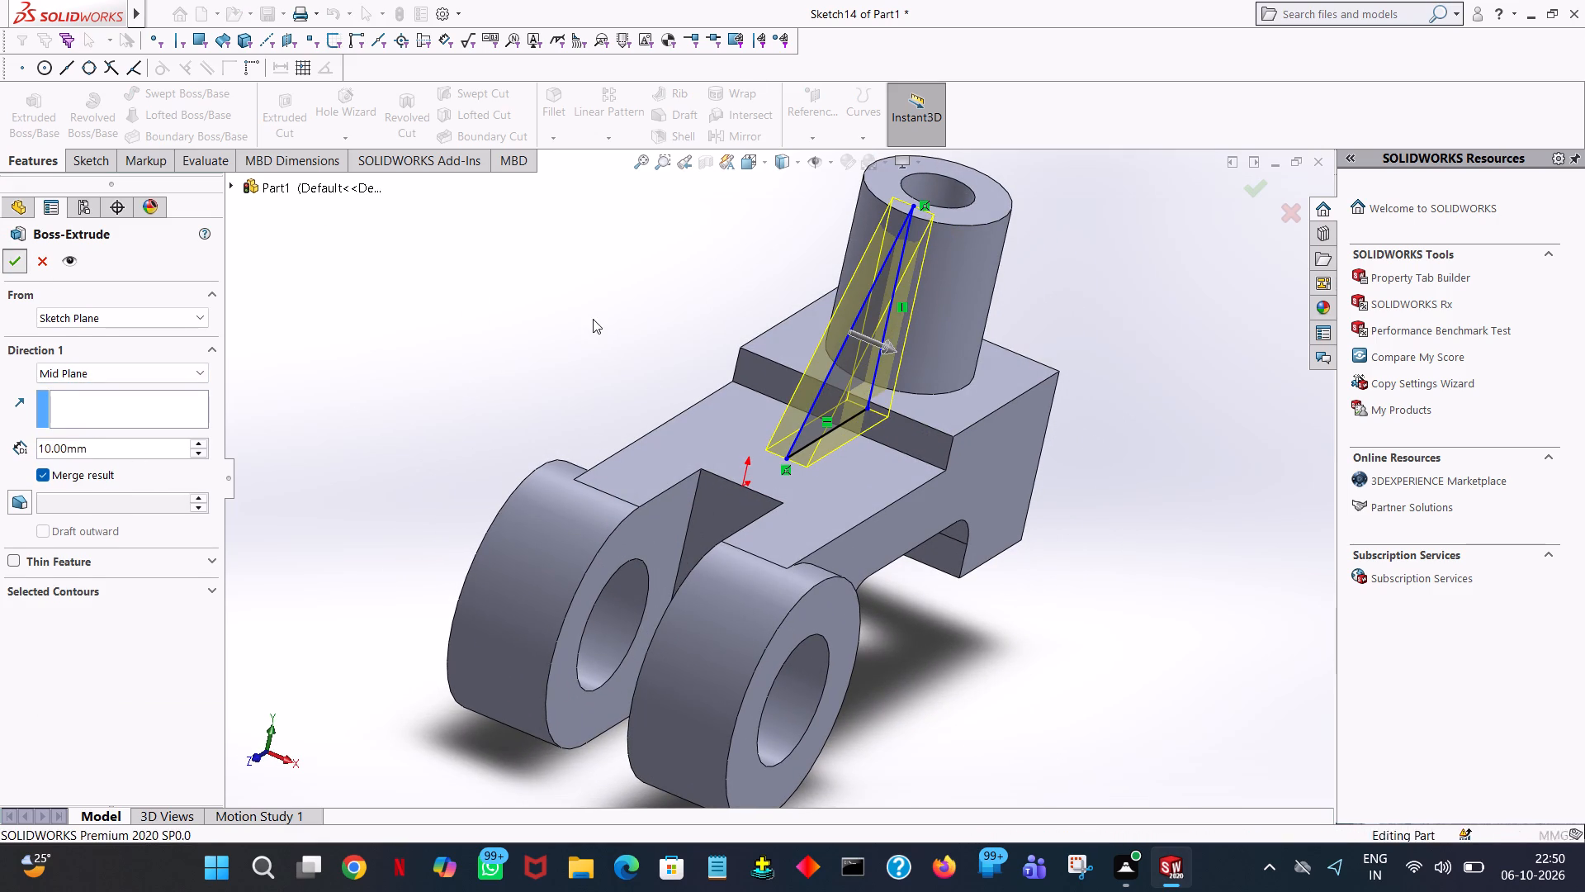
left_click(593, 319)
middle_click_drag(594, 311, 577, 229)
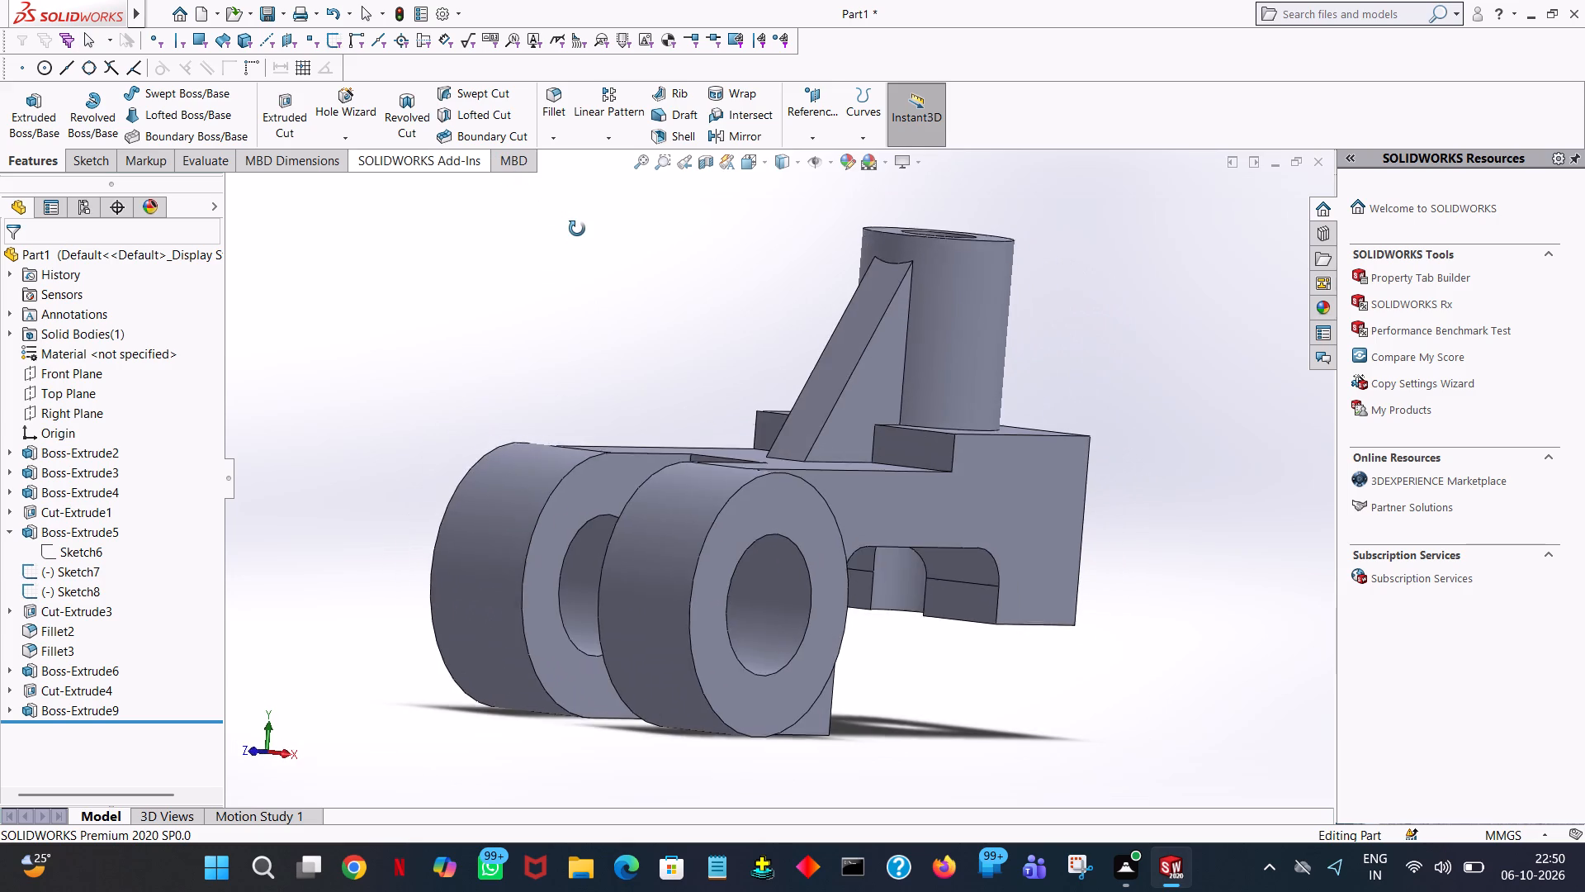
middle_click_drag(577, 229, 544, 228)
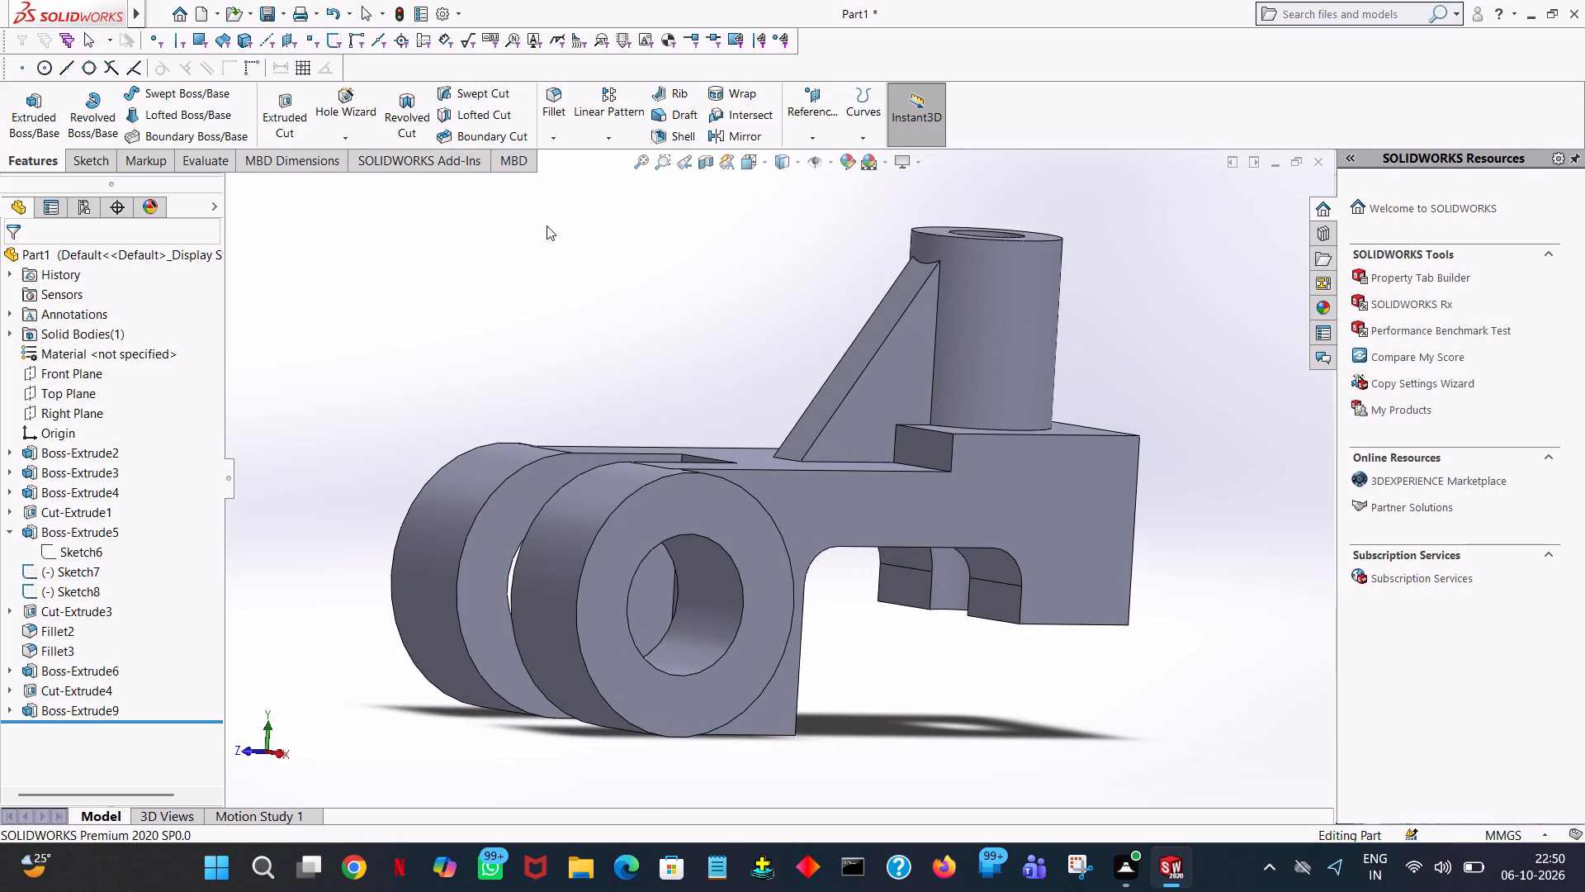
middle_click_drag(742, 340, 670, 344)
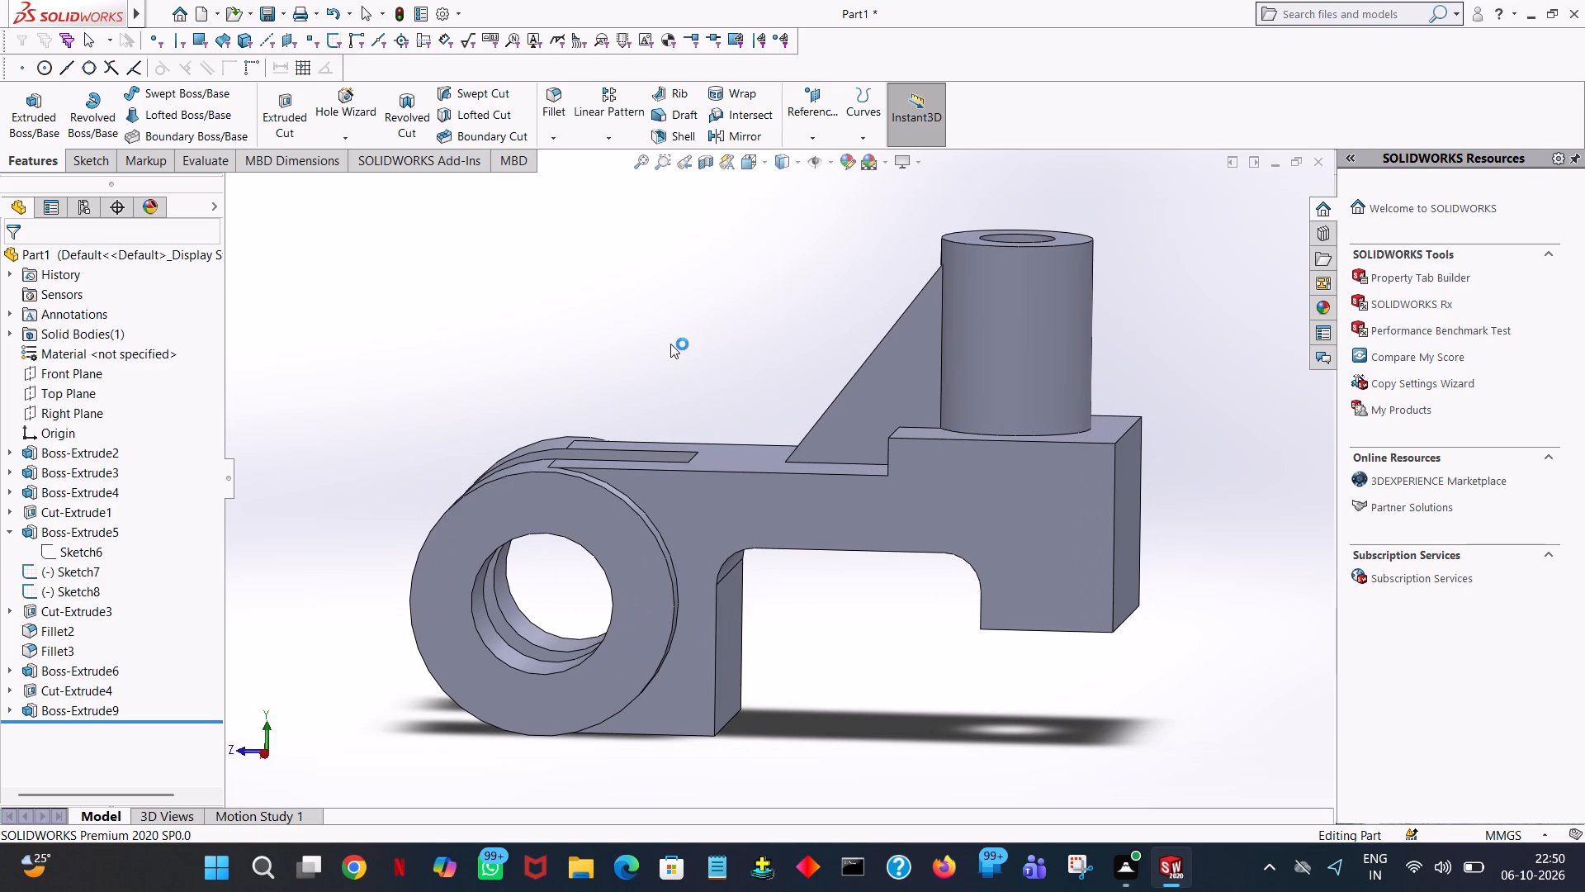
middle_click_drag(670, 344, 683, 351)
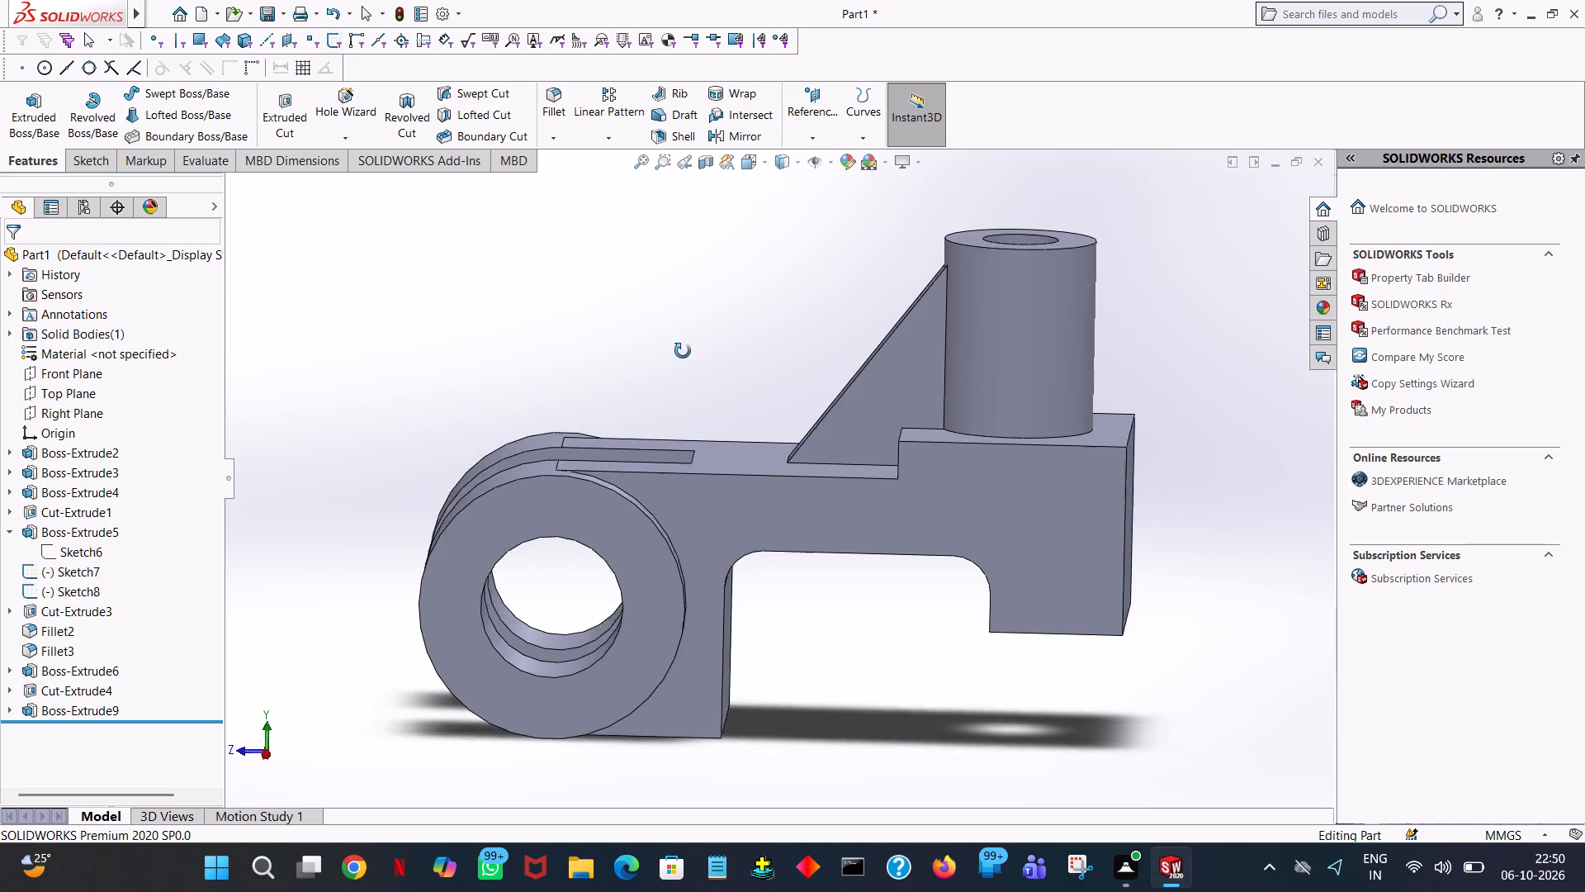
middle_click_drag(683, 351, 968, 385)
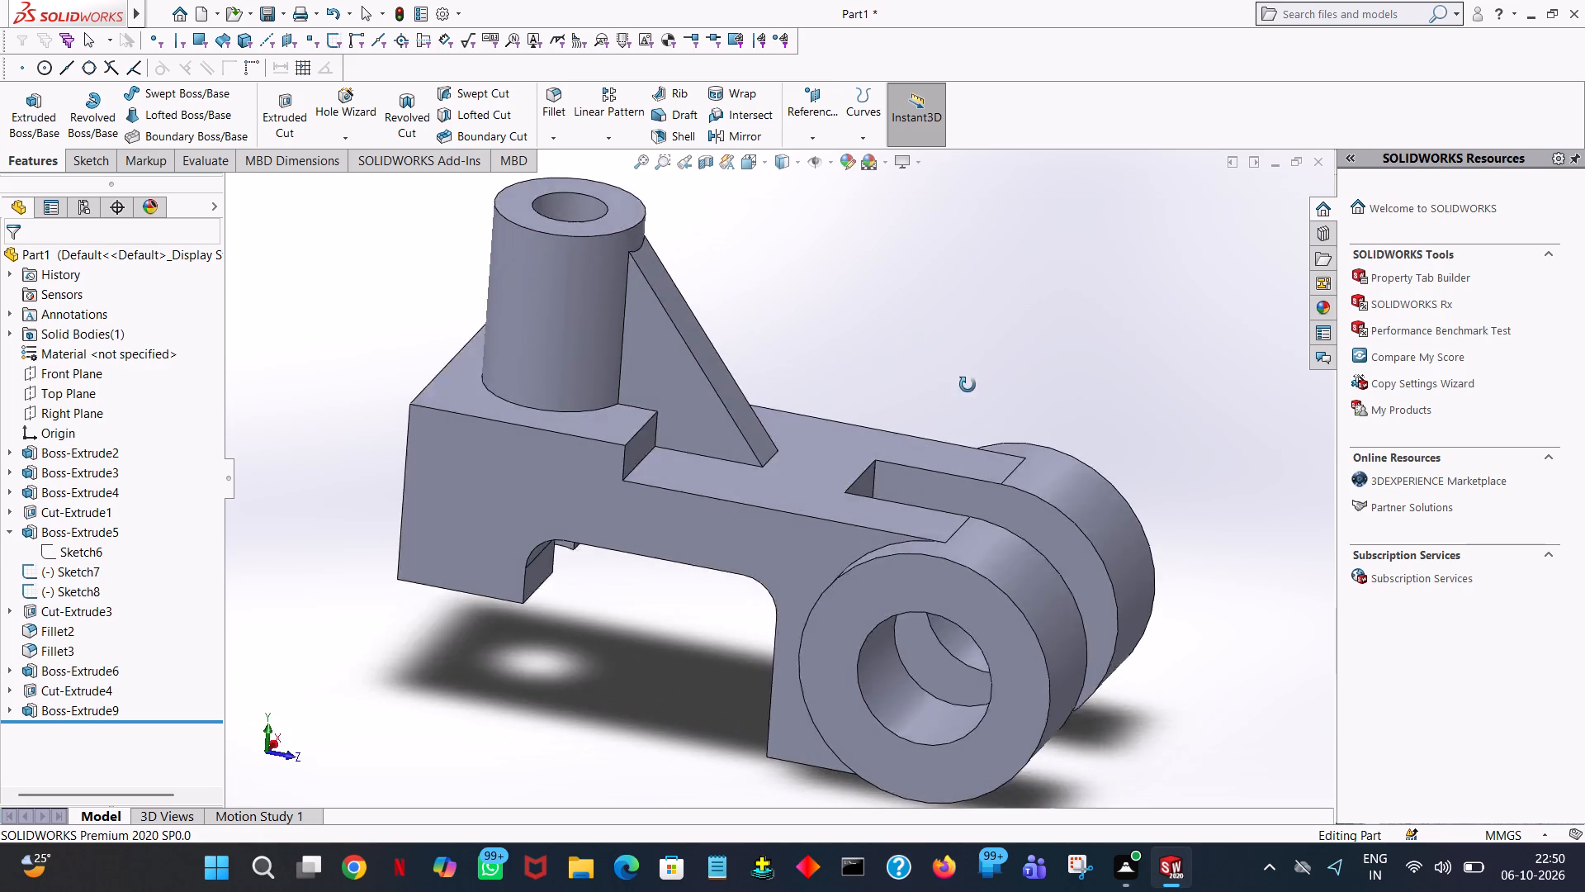
Undo the 10 mm mid-plane extrusion of the triangle to get back to its sketch.
middle_click_drag(968, 385, 1173, 649)
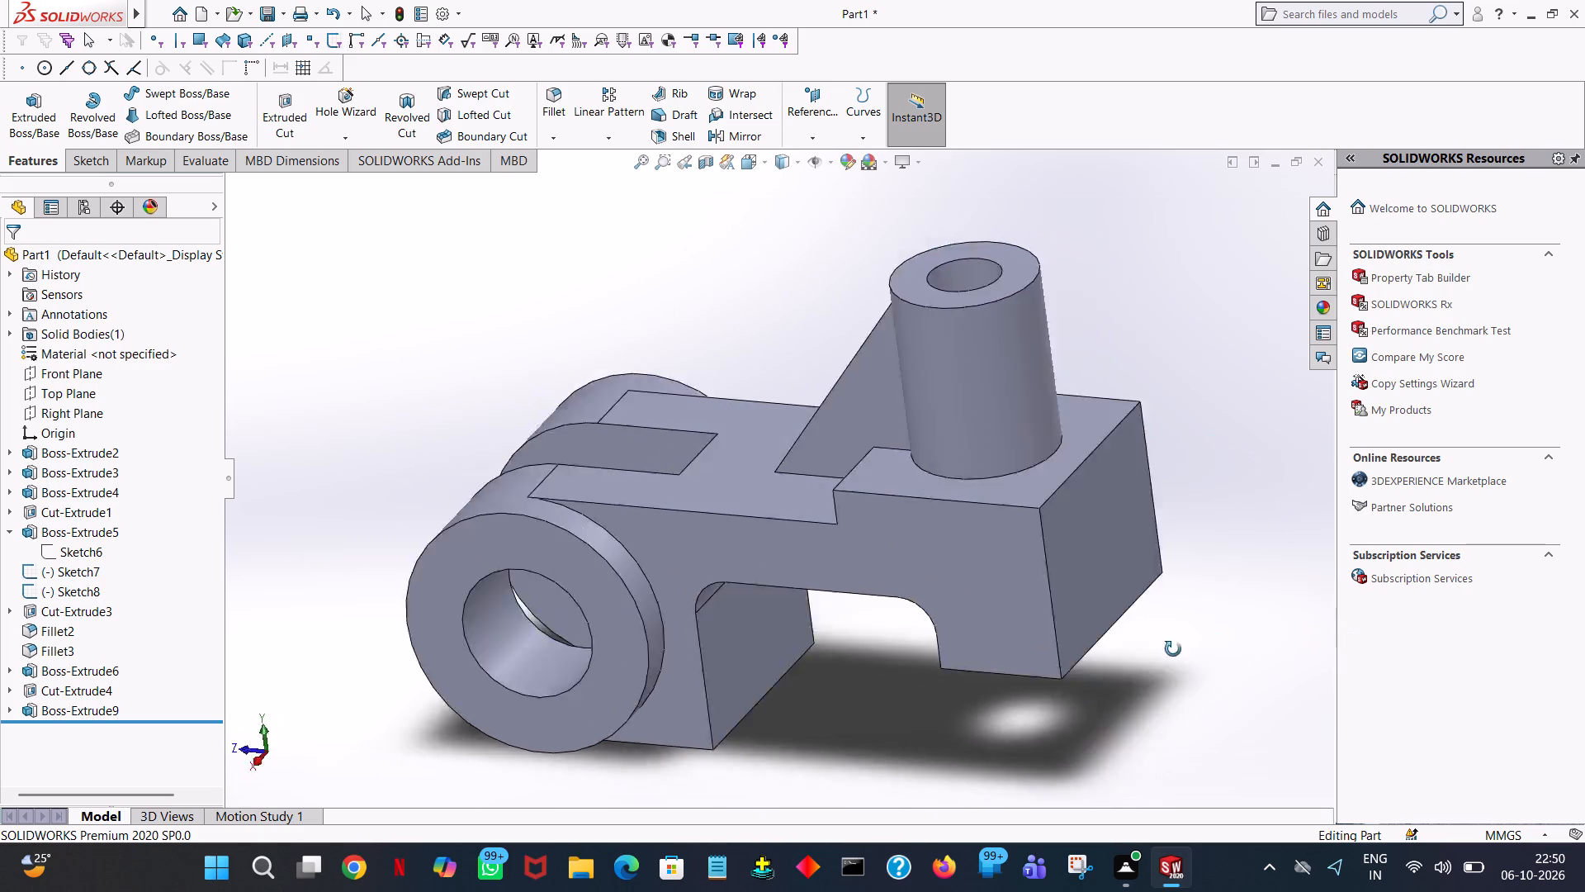
middle_click_drag(1173, 649, 1233, 878)
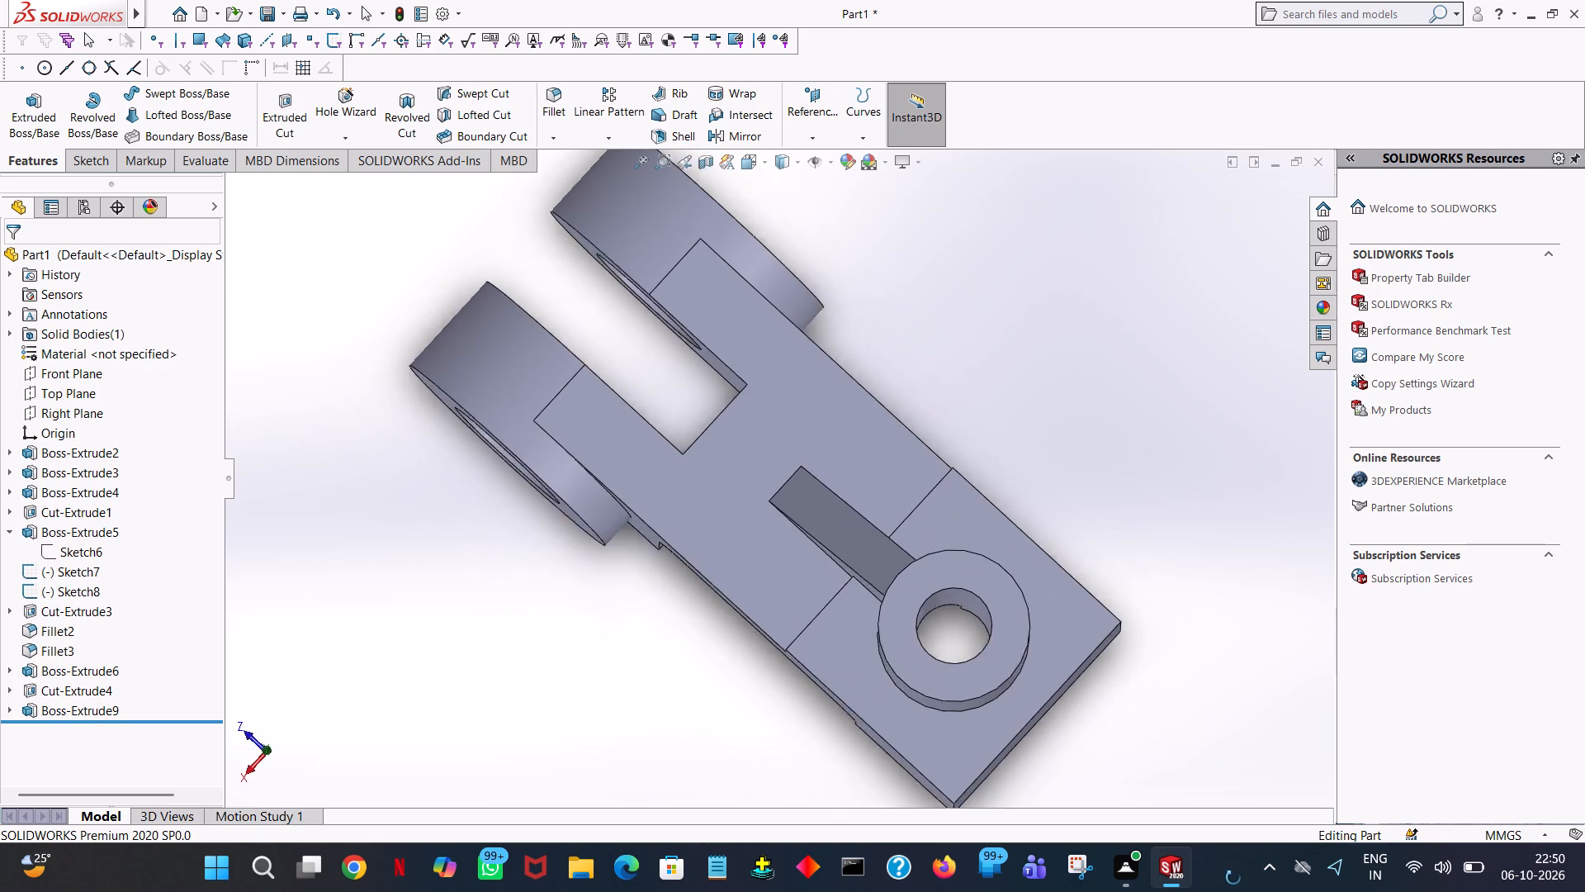
middle_click_drag(1233, 878, 1236, 378)
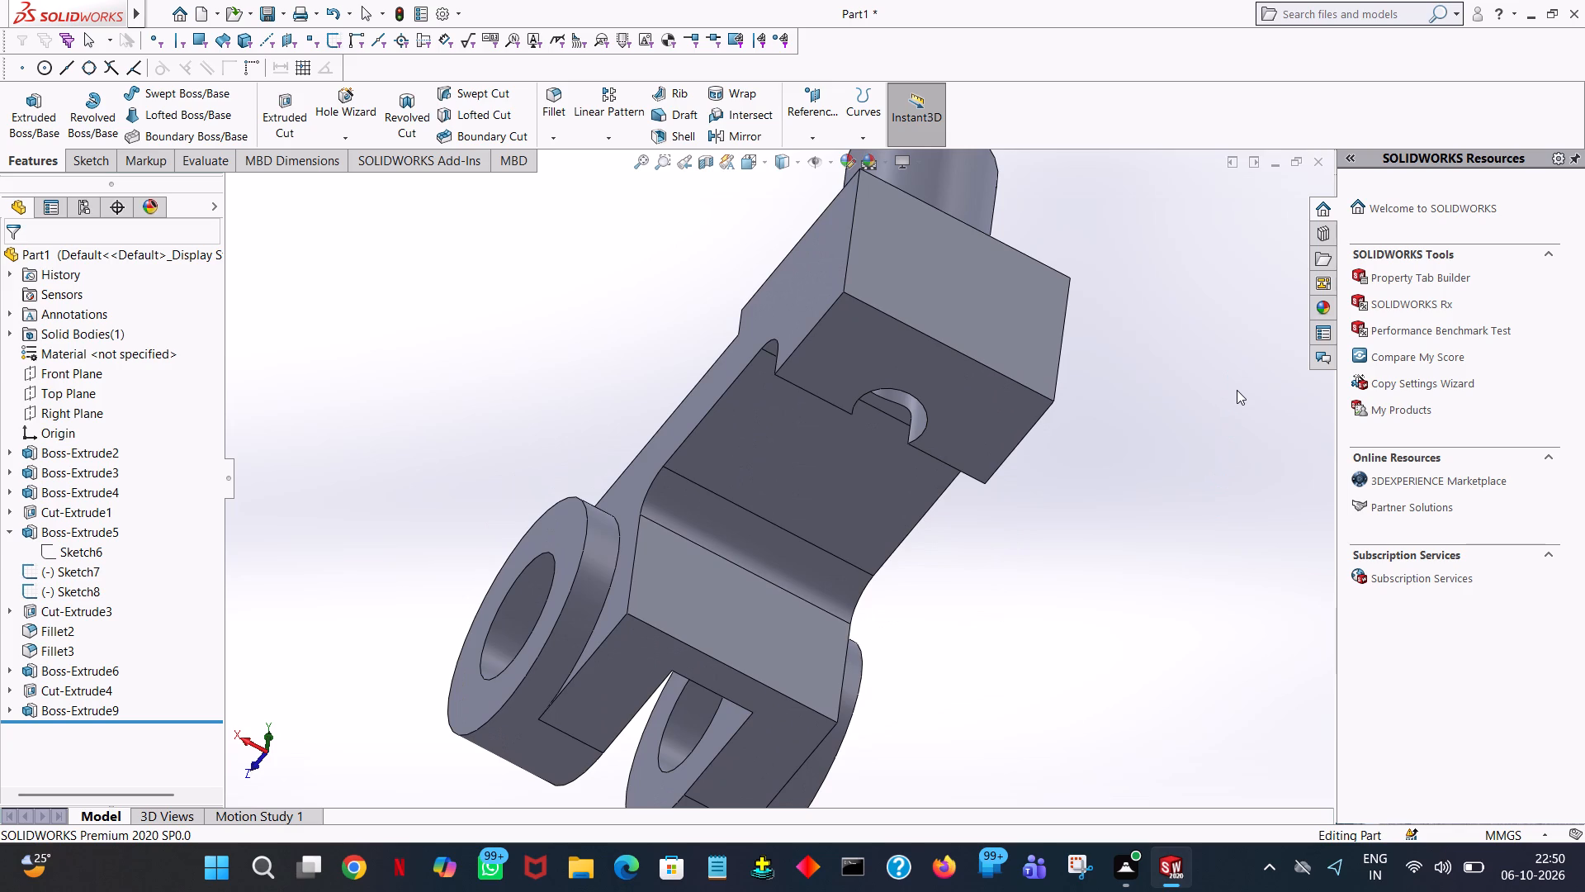
left_click(335, 18)
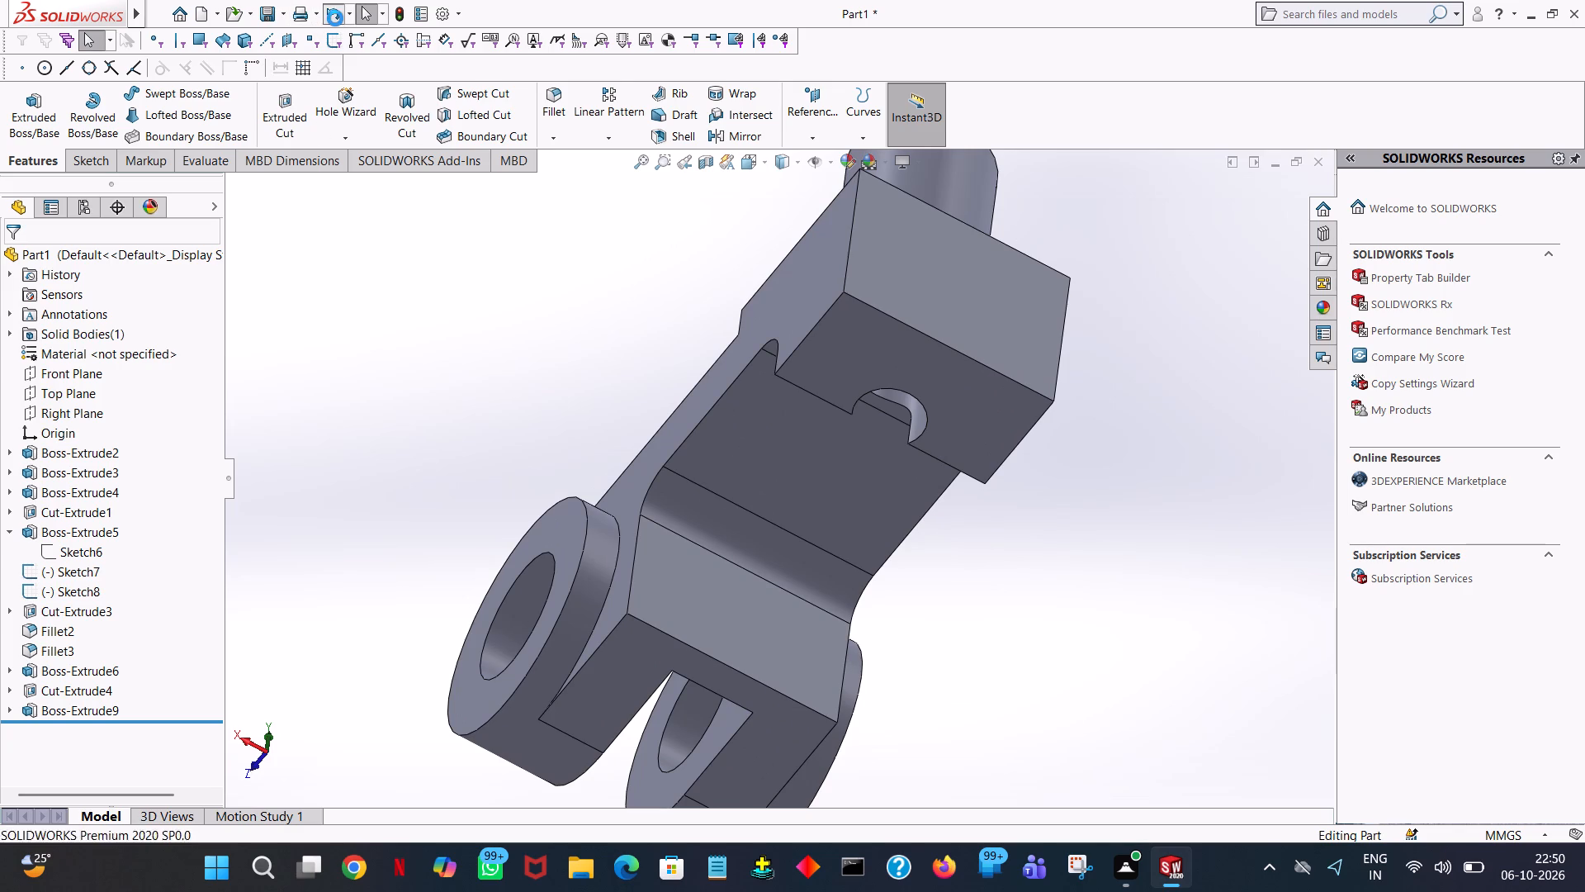
middle_click_drag(475, 328, 502, 363)
middle_click_drag(502, 354, 494, 318)
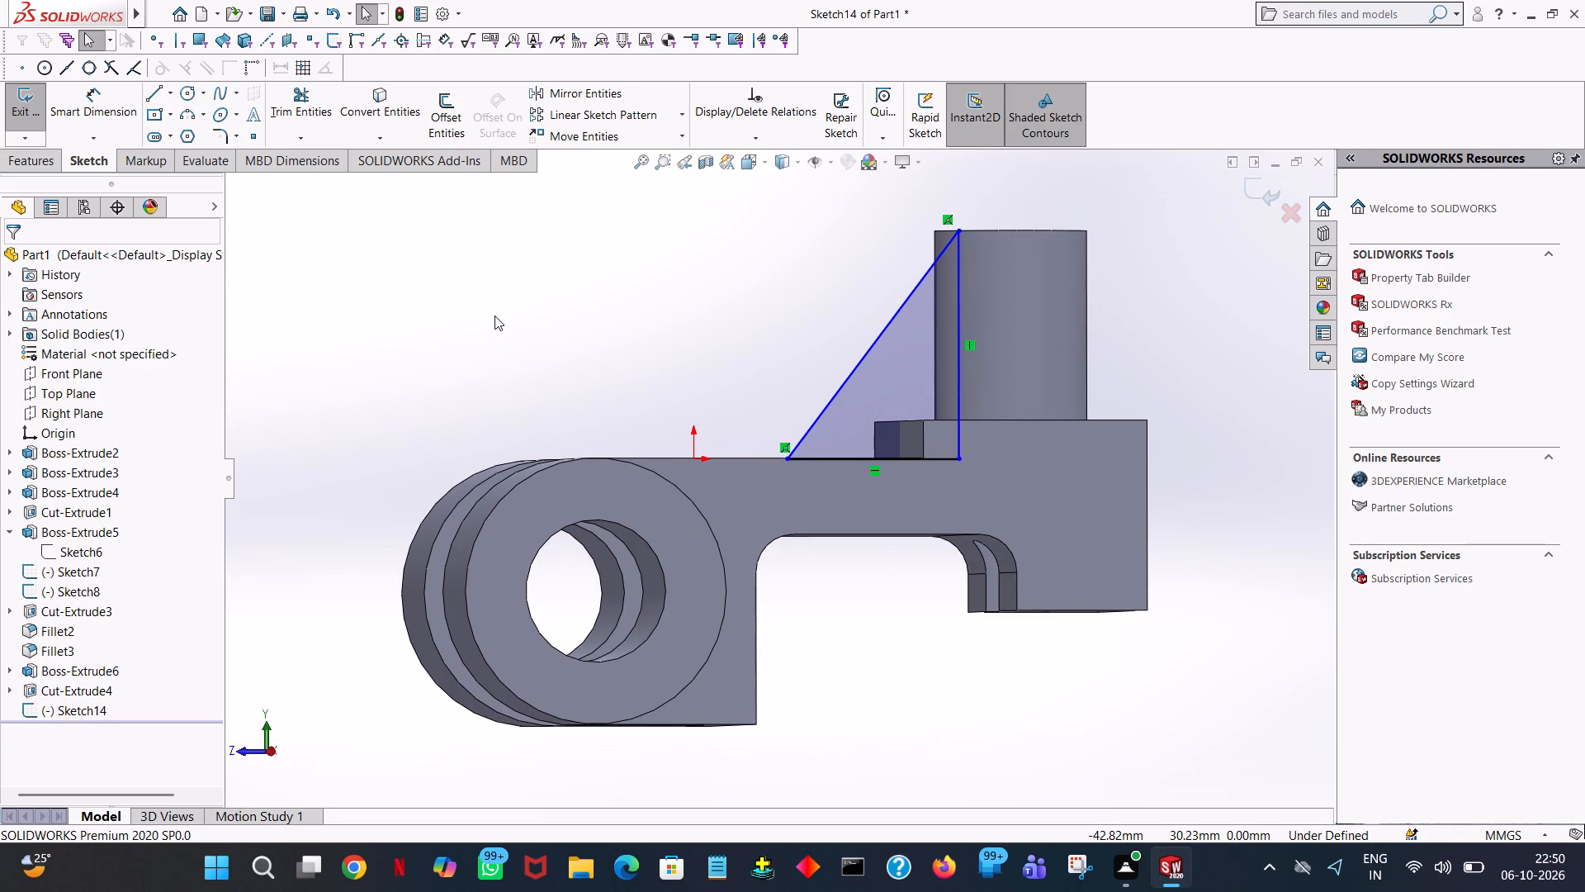
Trim away the triangle's vertical, base and sloped lines to empty the sketch.
key("space")
left_click(211, 126)
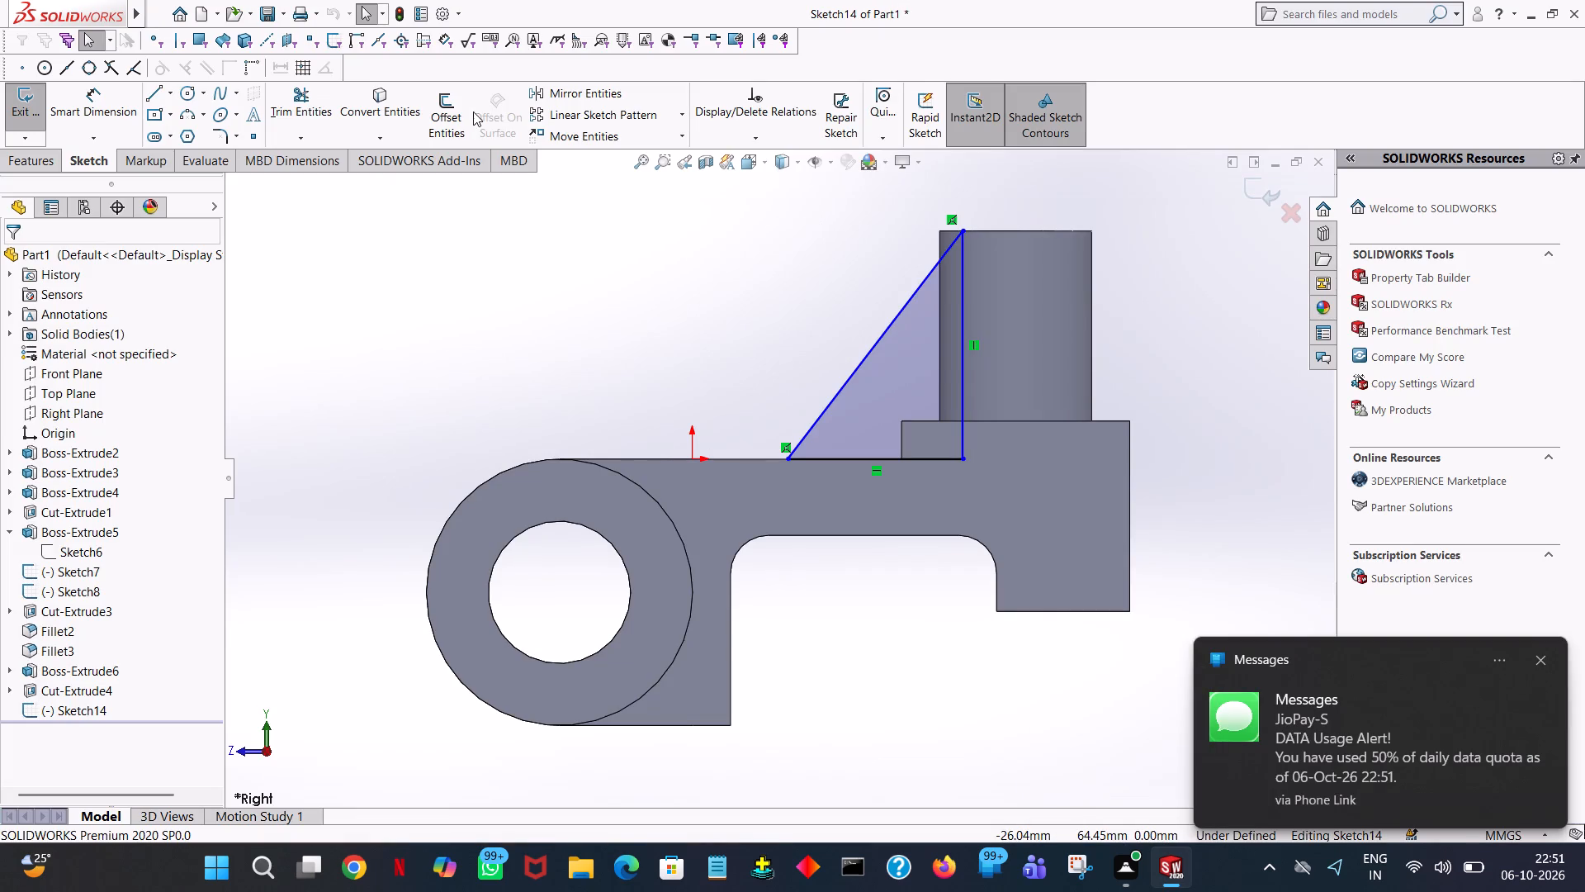
left_click(308, 93)
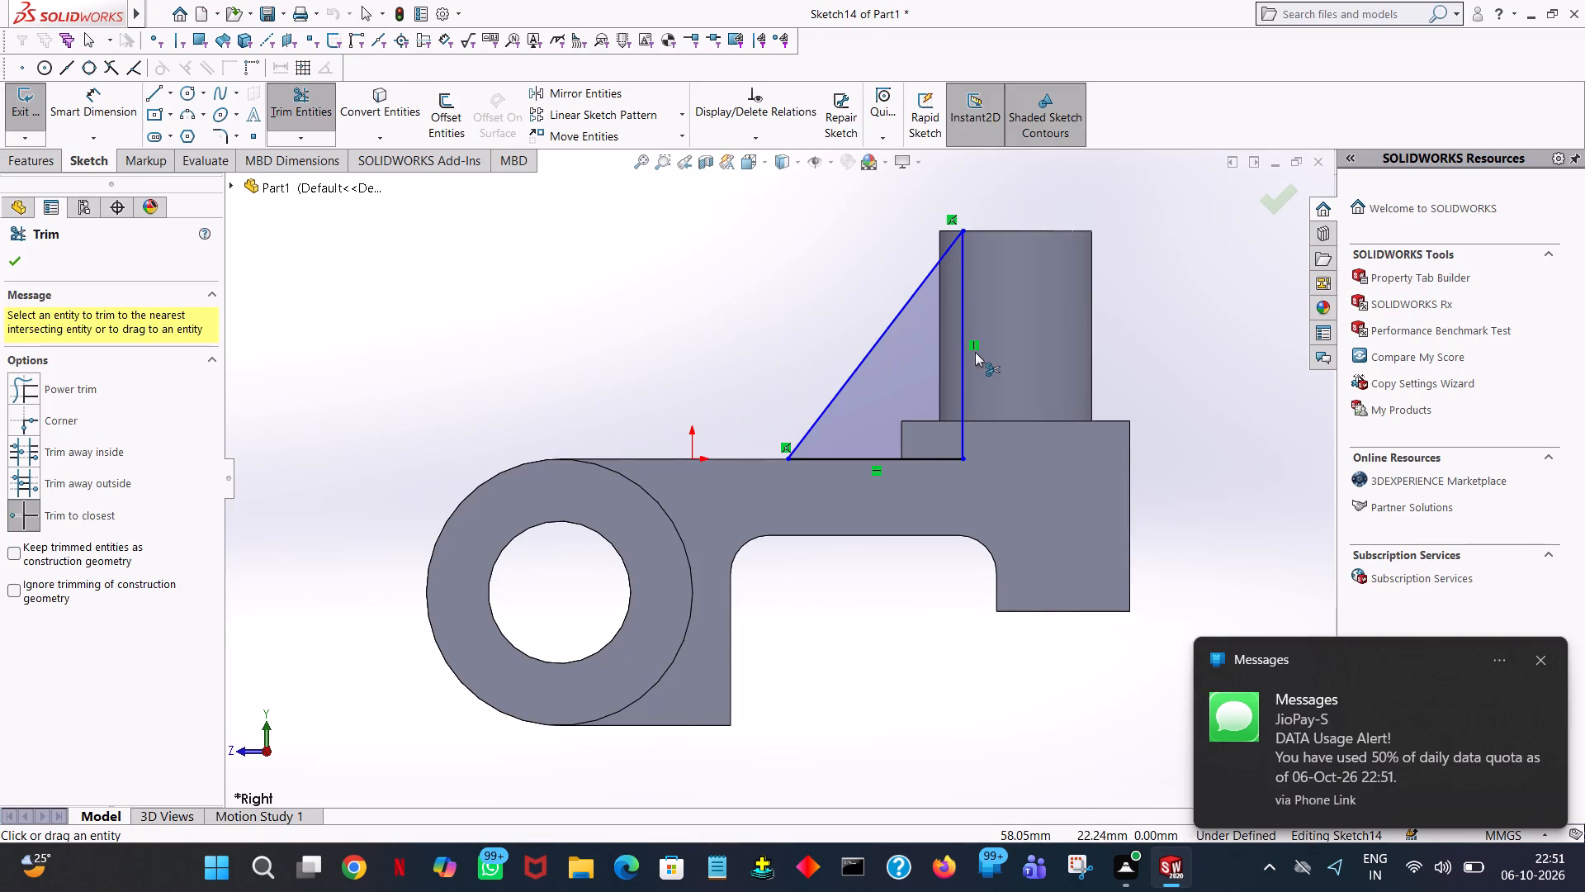
left_click(967, 347)
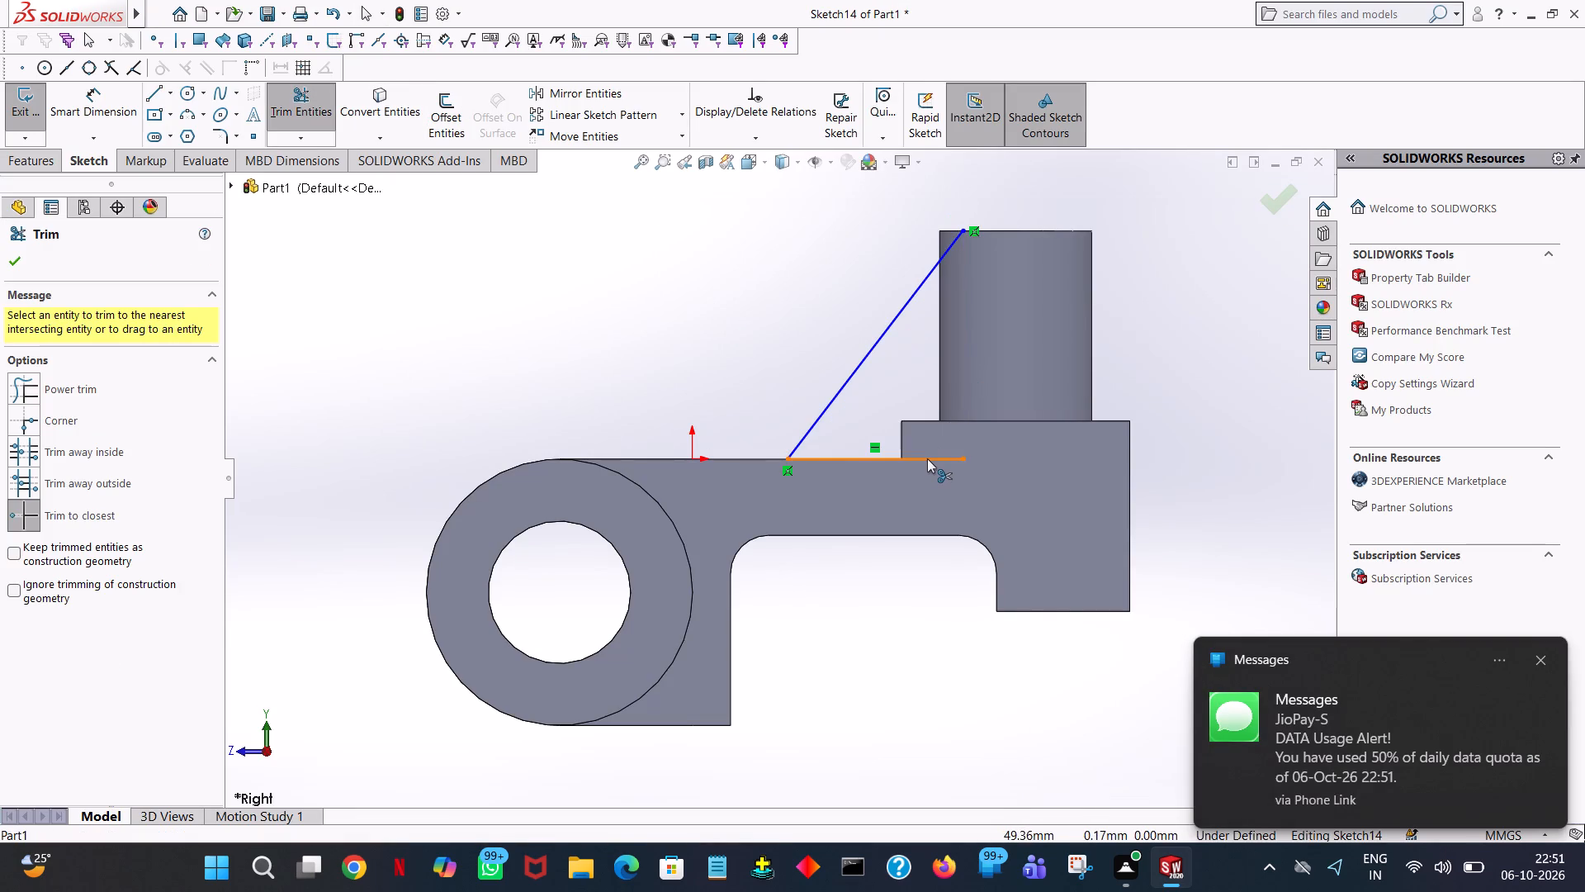
left_click(927, 458)
left_click(9, 273)
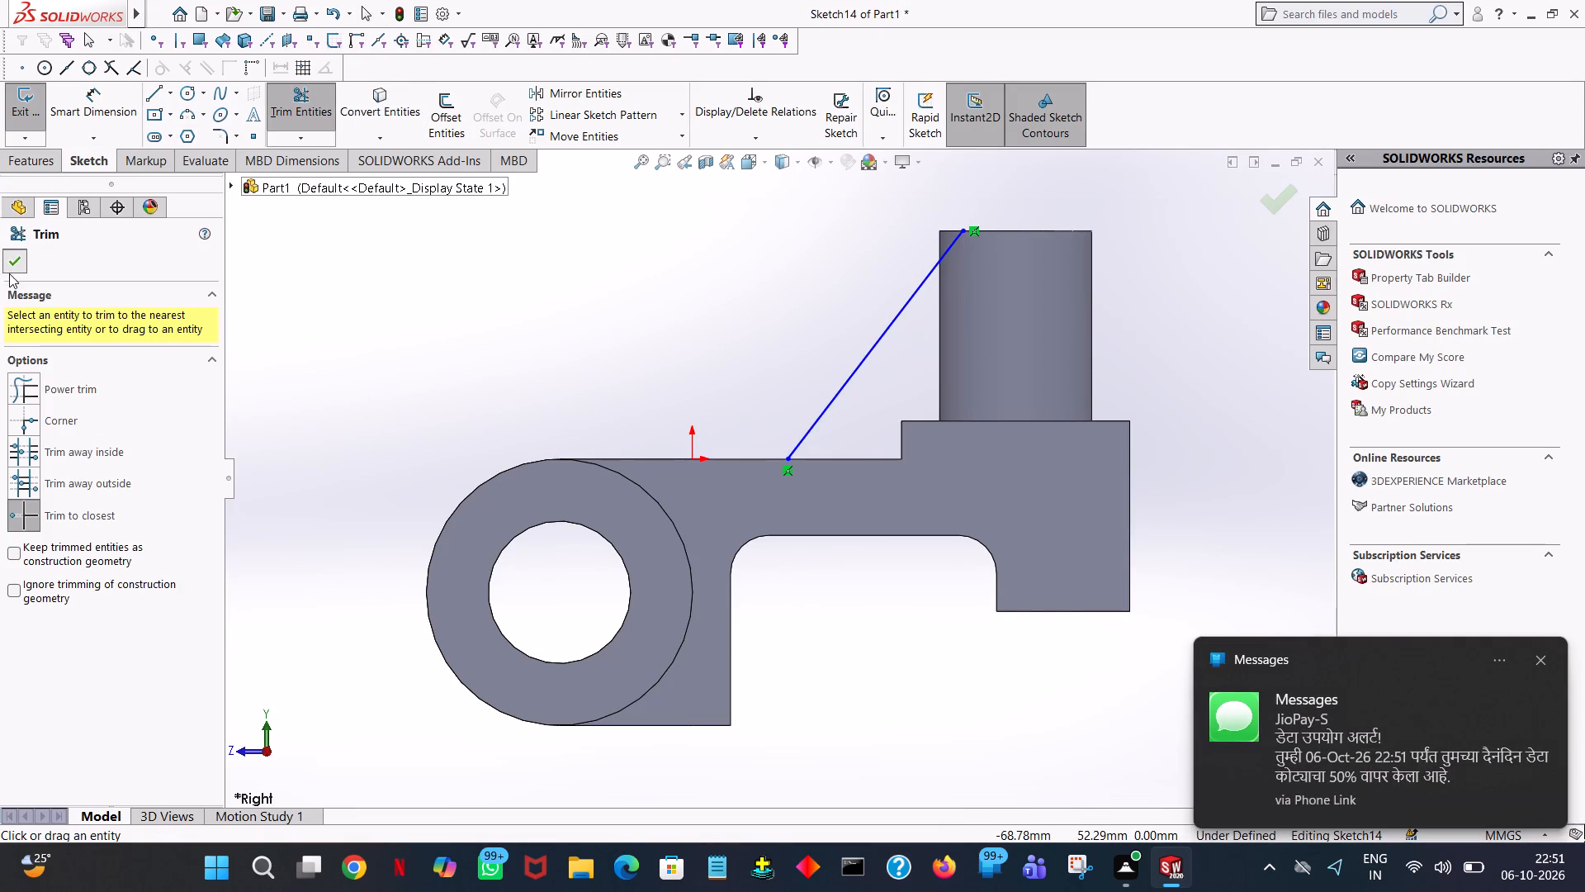
left_click(312, 104)
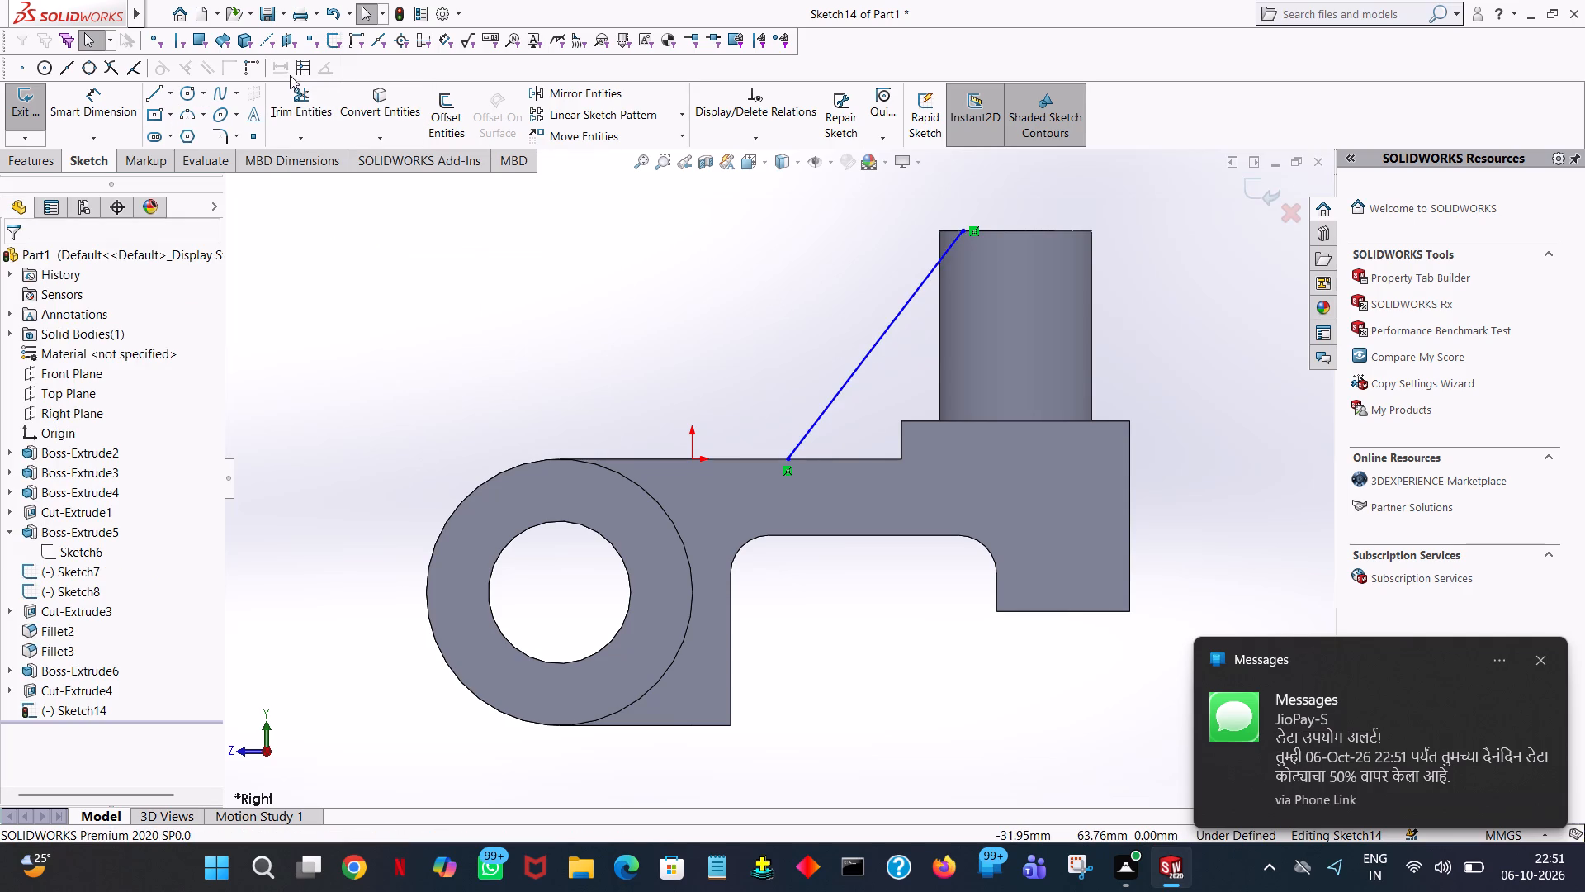
left_click(290, 90)
left_click(871, 353)
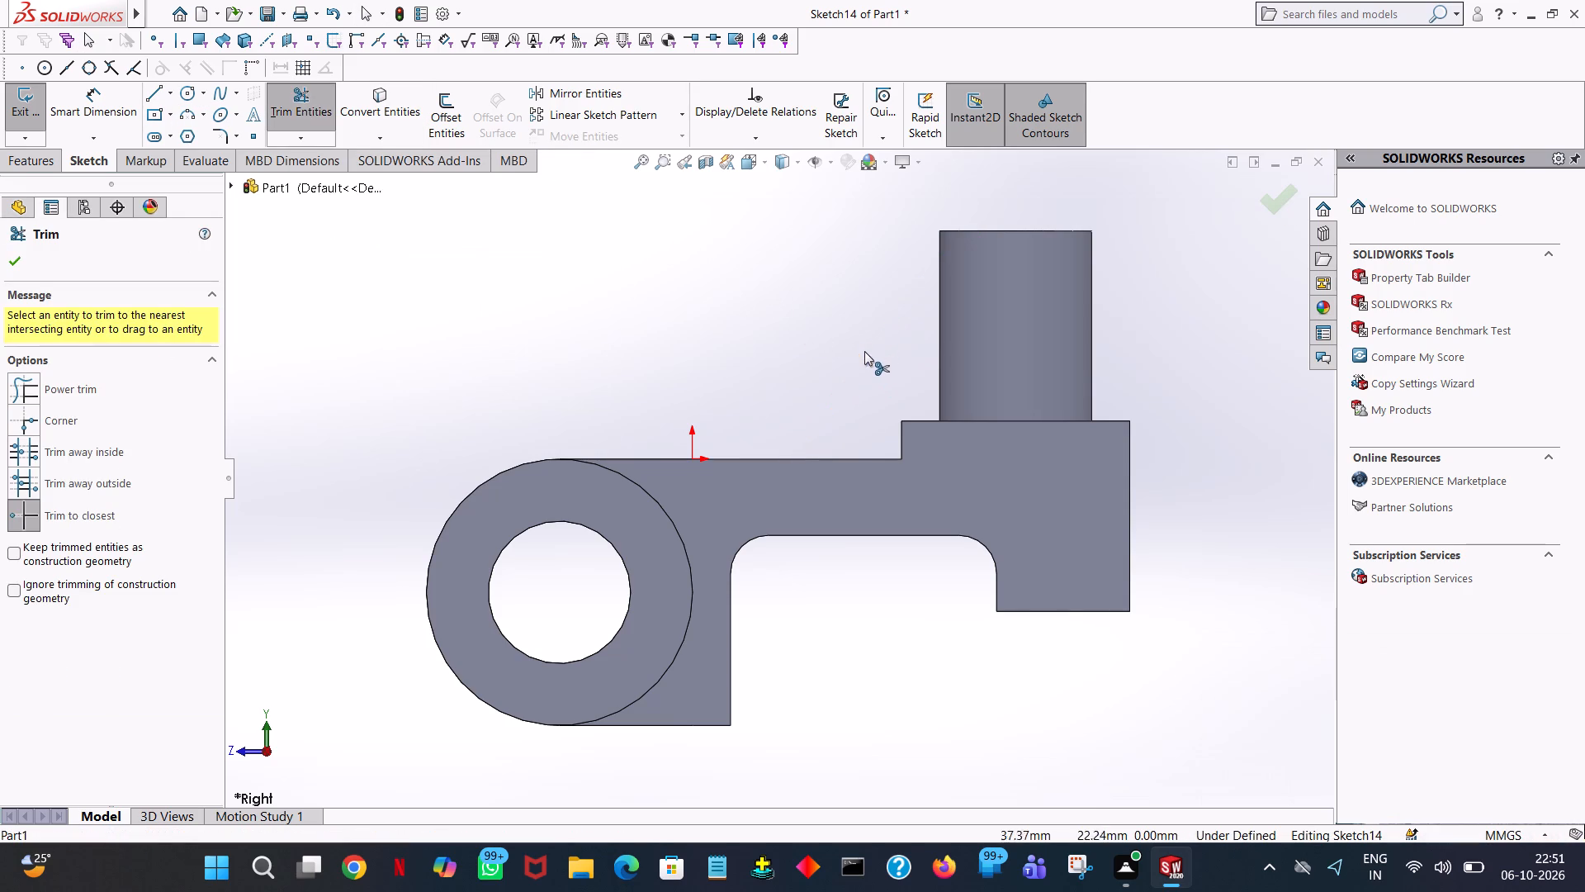
Sketch a 20 mm horizontal line from the origin along the body's top edge.
left_click(148, 93)
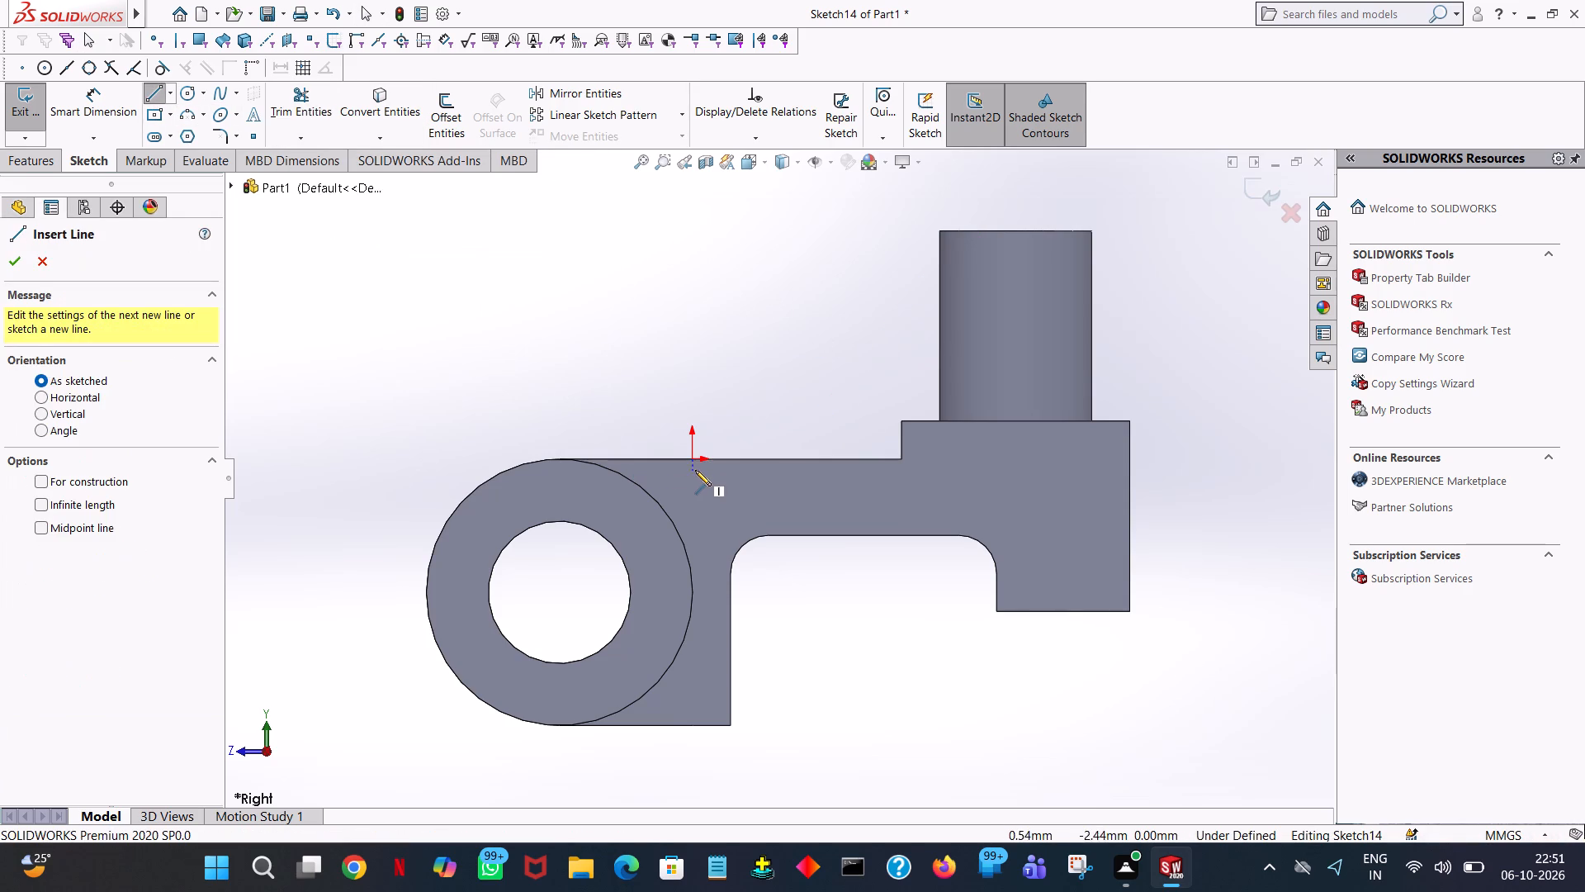
left_click(690, 458)
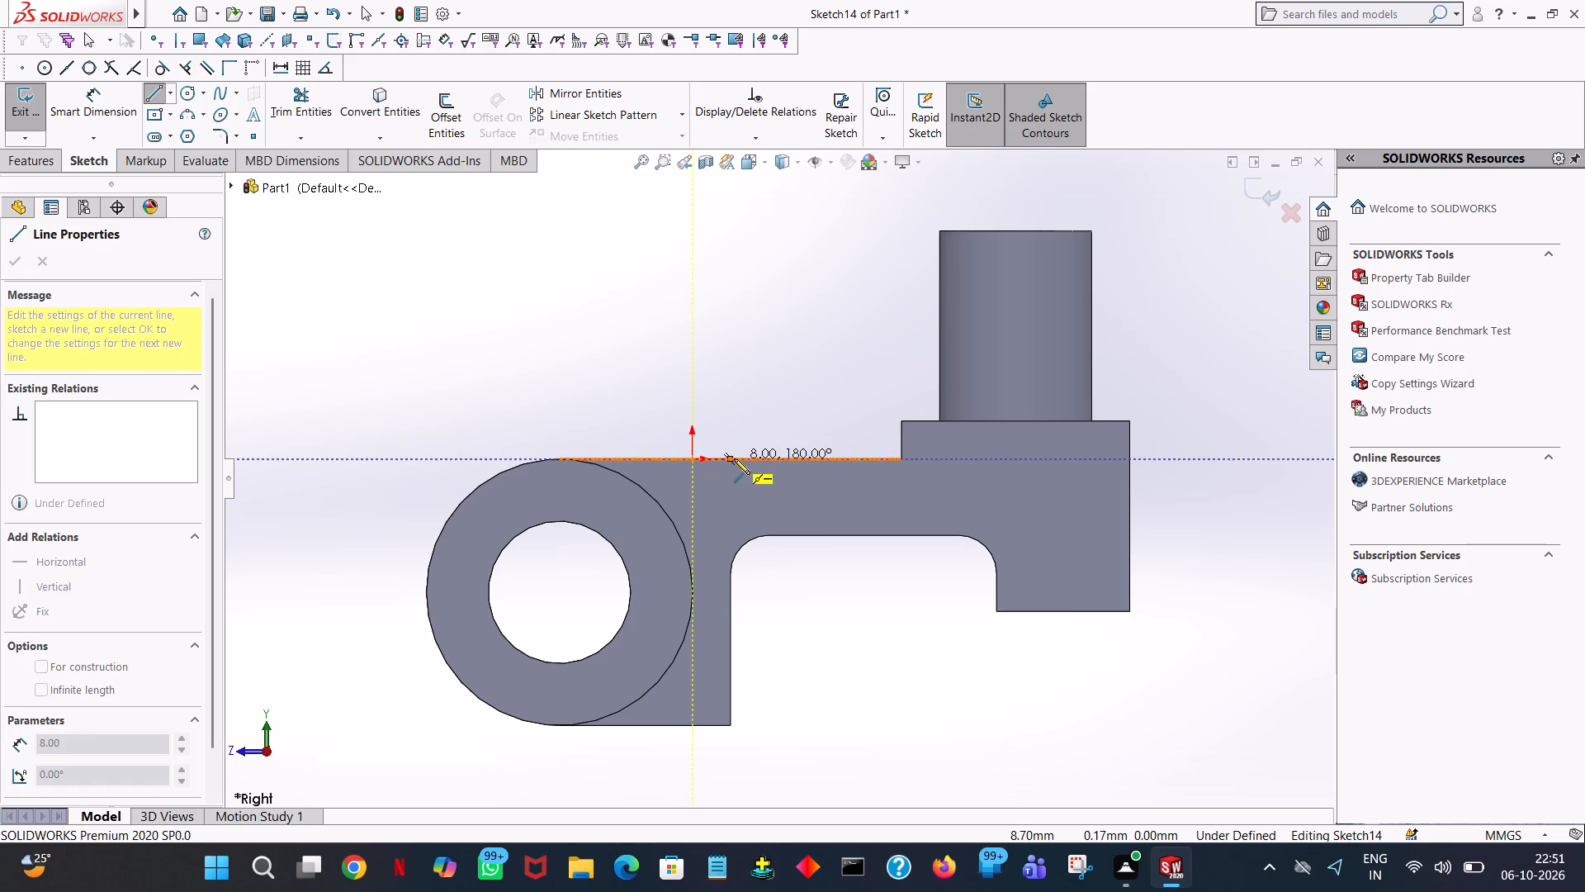
left_click(759, 462)
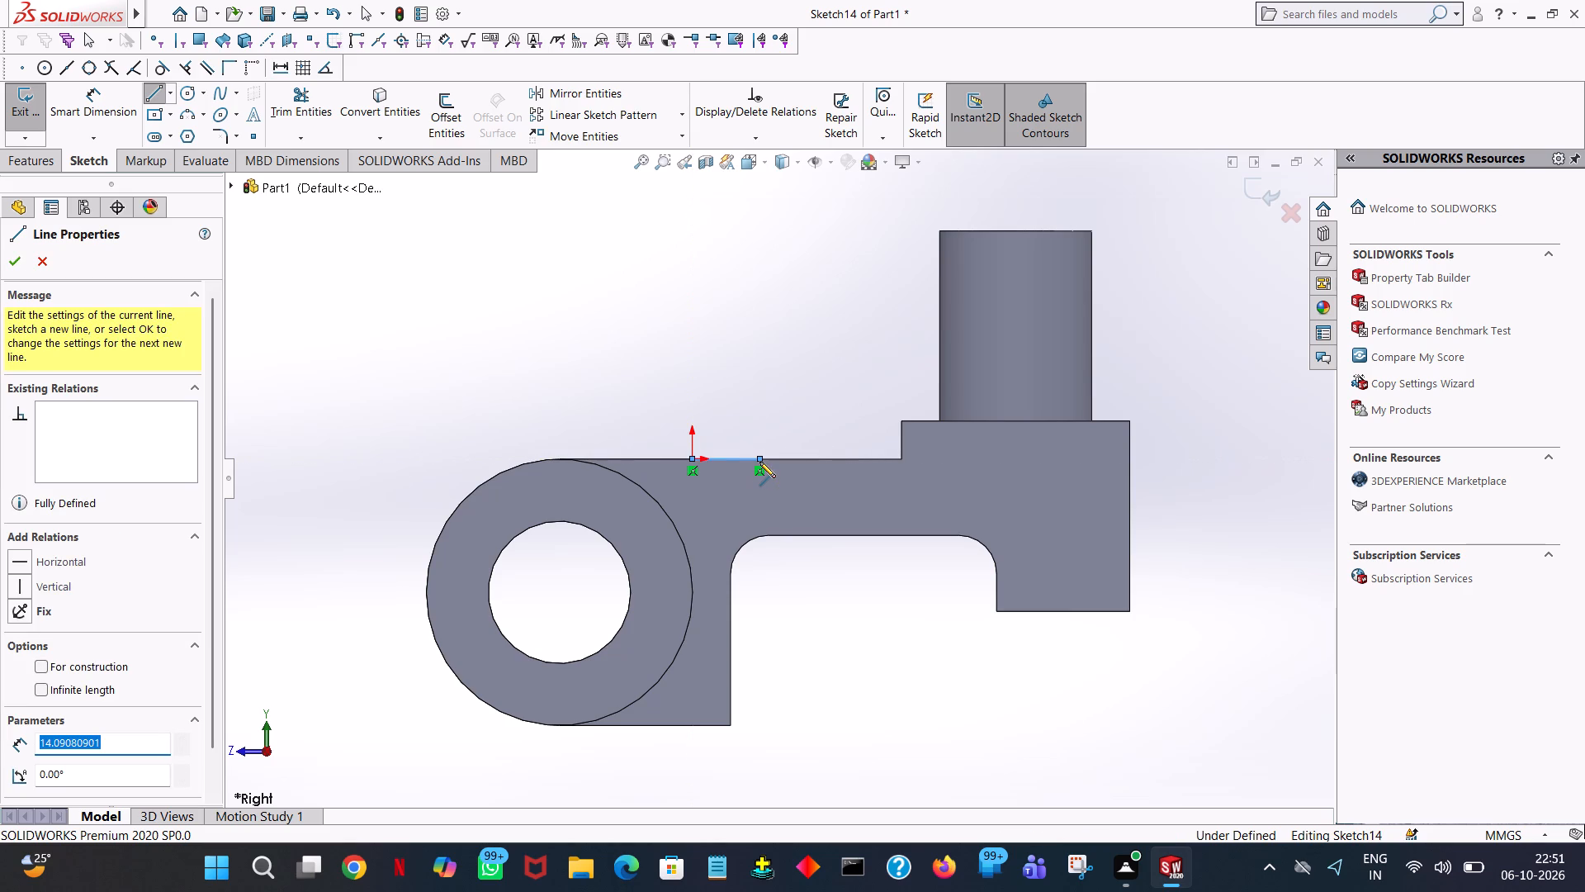
type("20")
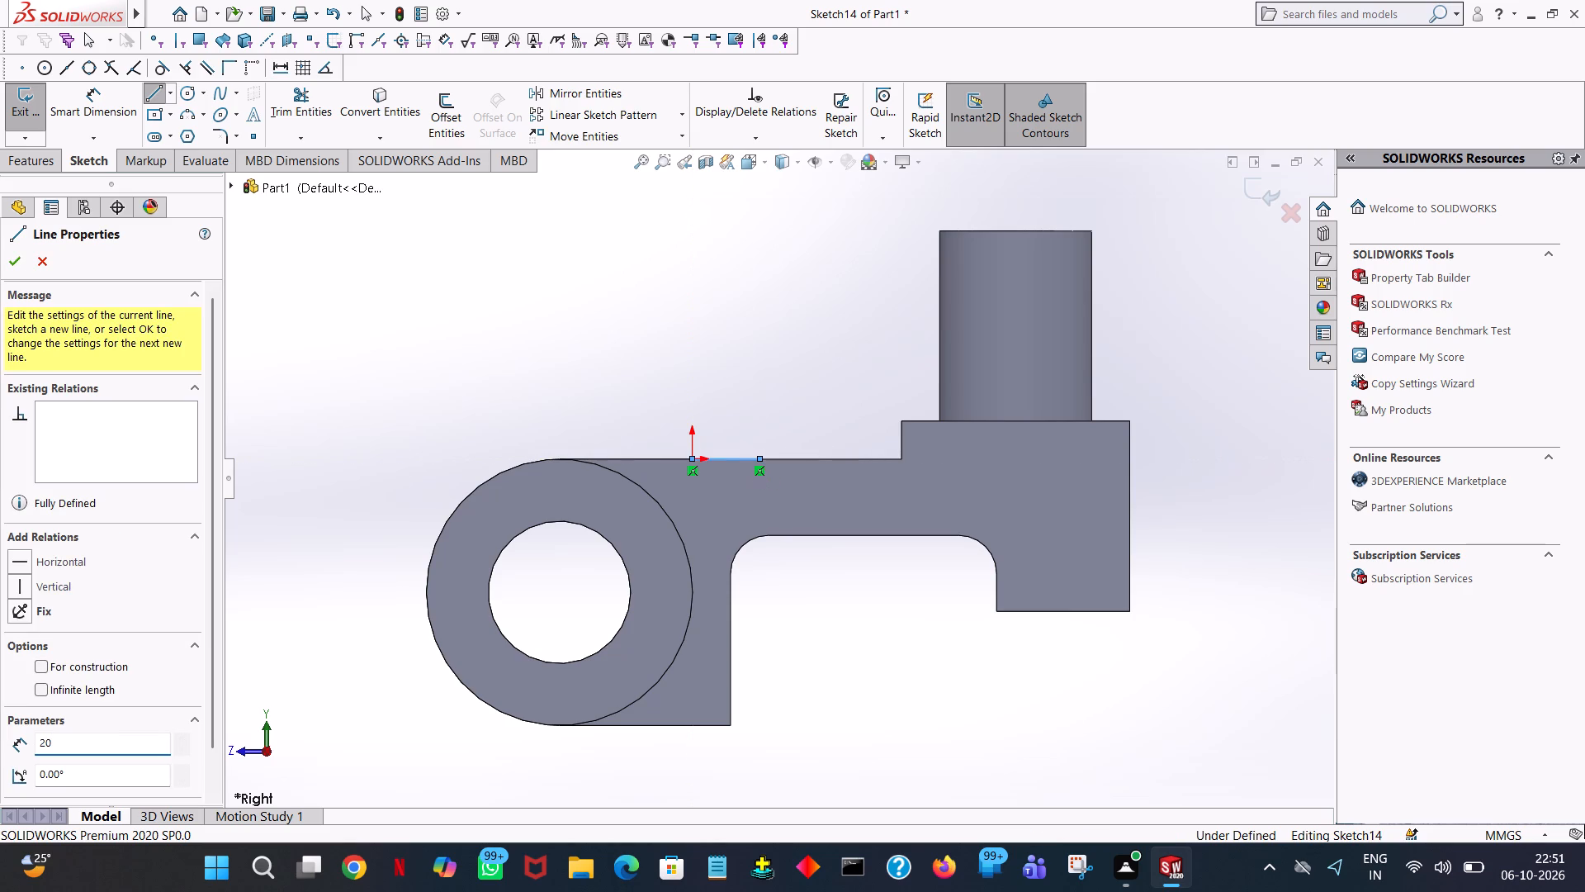
key("Return")
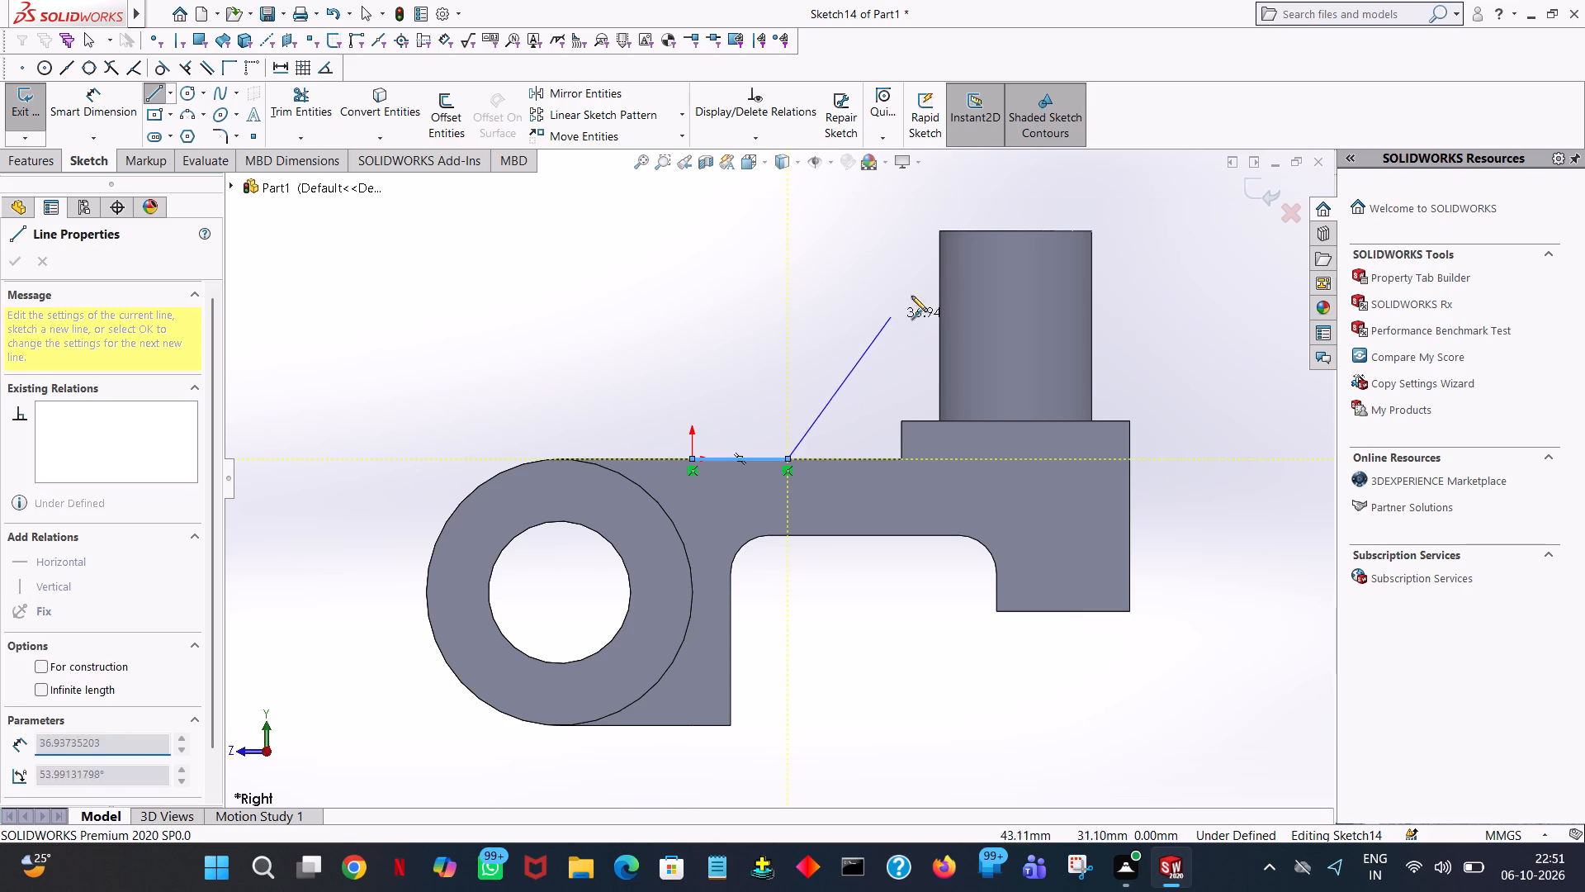
Sketch a closed triangle from the 20 mm line's end: sloped line about 56.5 mm to the boss's side near its top, vertical line down, 32 mm base.
left_click(938, 238)
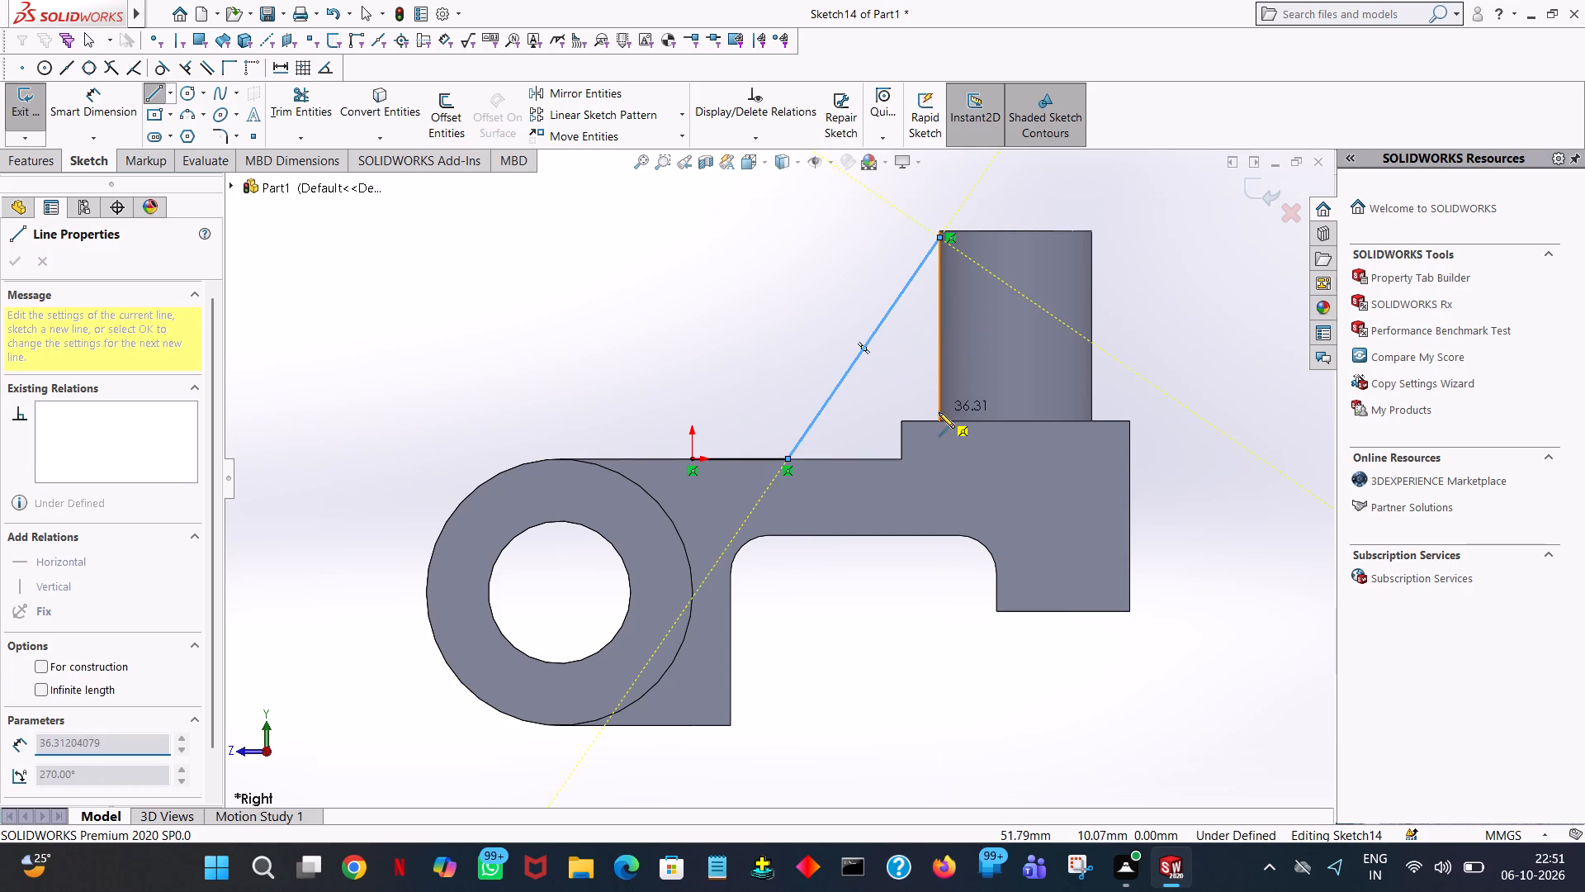
left_click(938, 461)
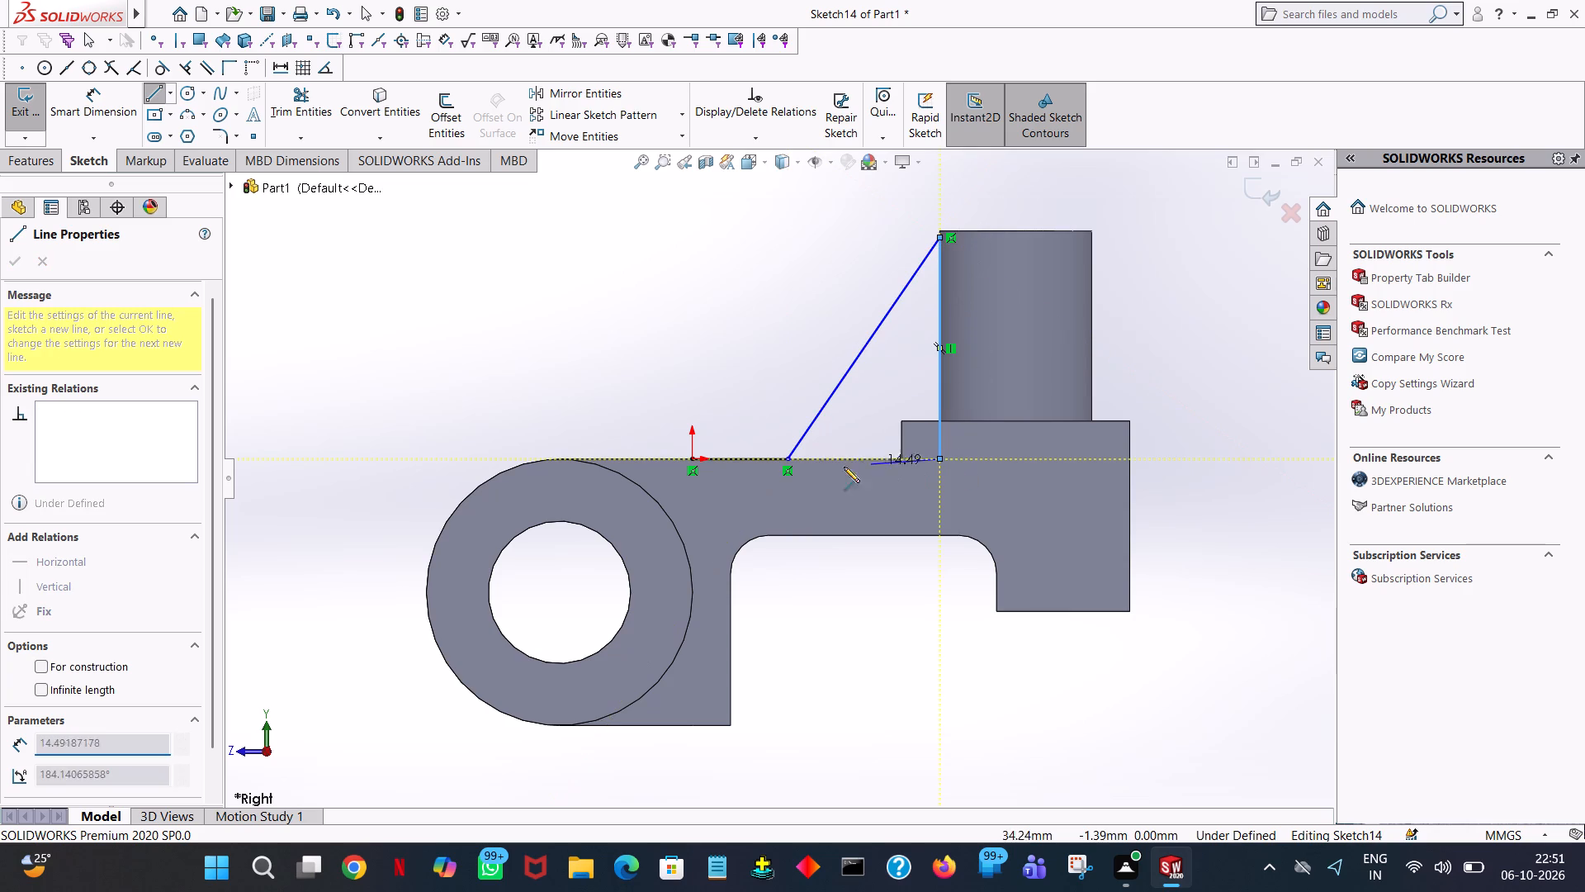
left_click(788, 461)
right_click(788, 461)
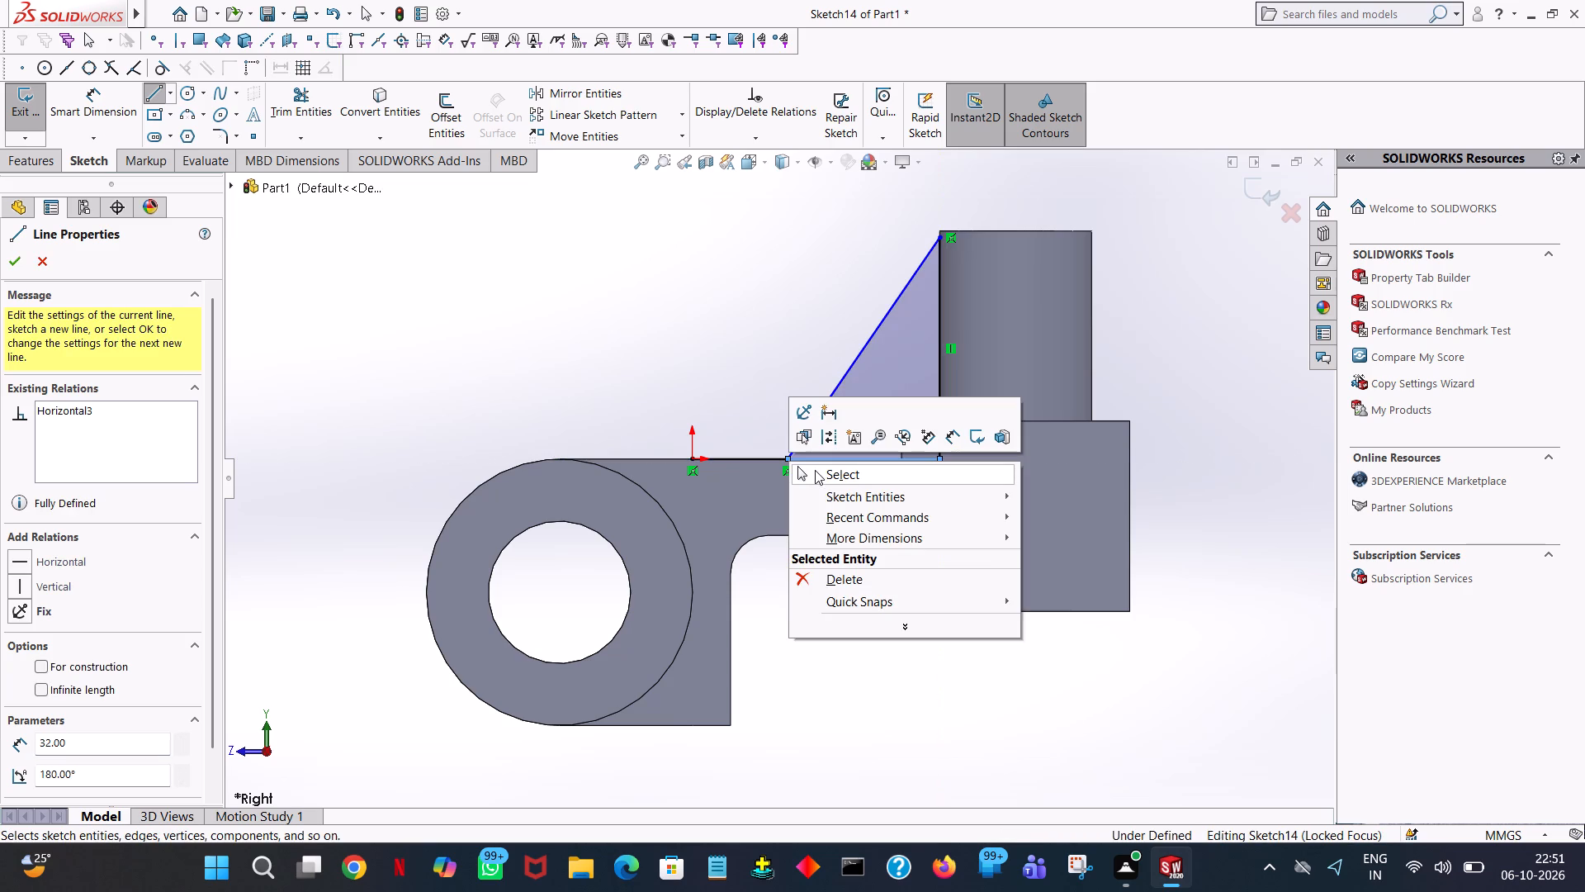
left_click(816, 470)
Trim away the triangle's vertical and base lines, leaving the sloped line and the 20 mm horizontal line.
middle_click_drag(712, 358, 814, 429)
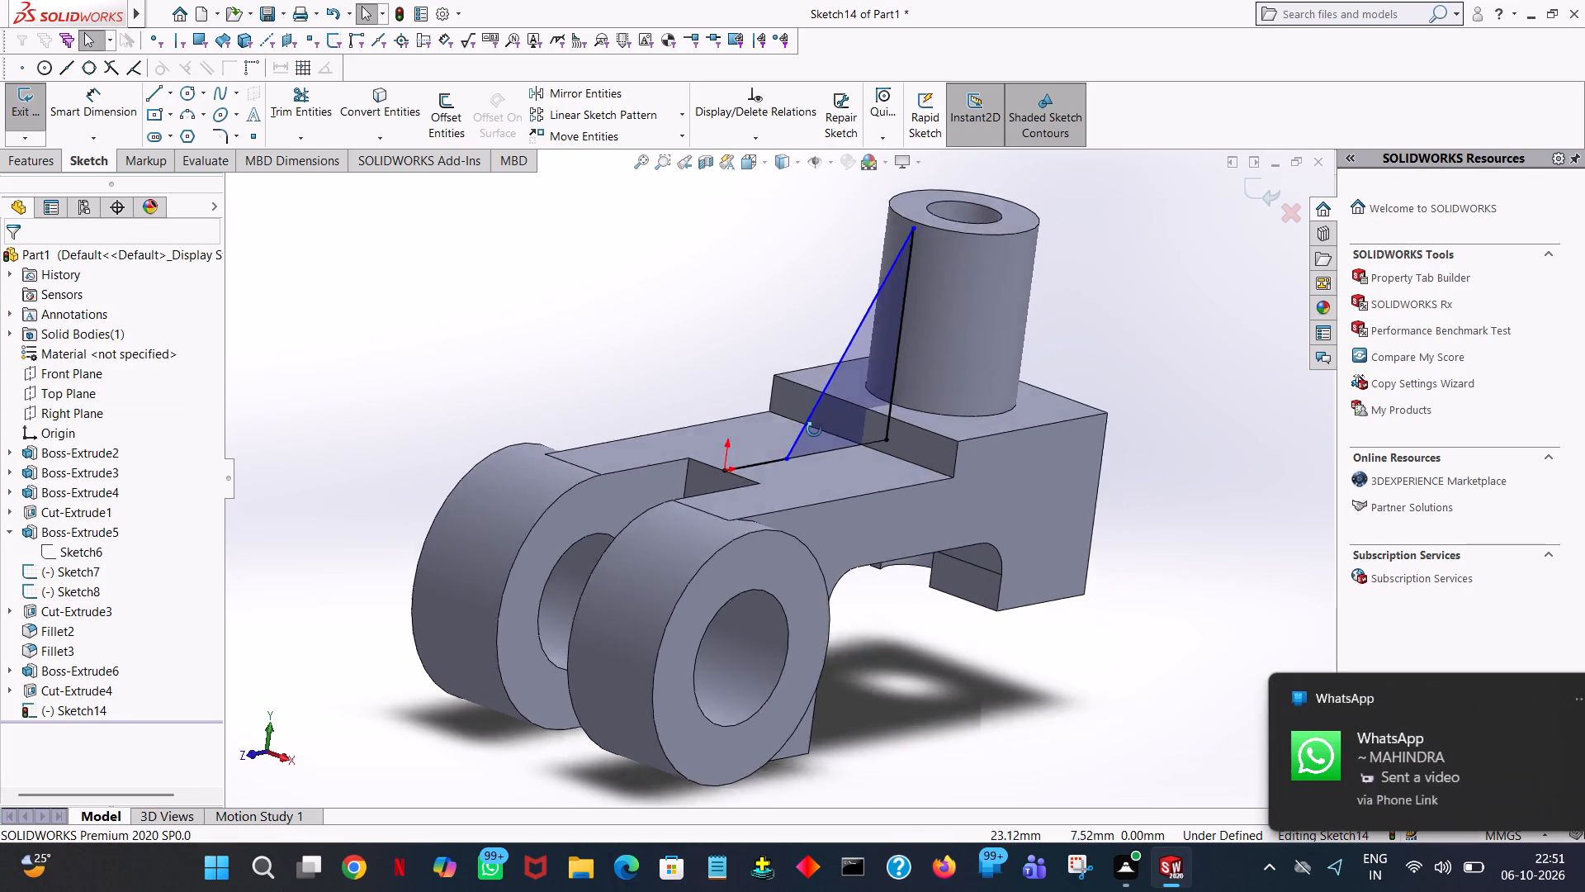
middle_click_drag(814, 429, 727, 382)
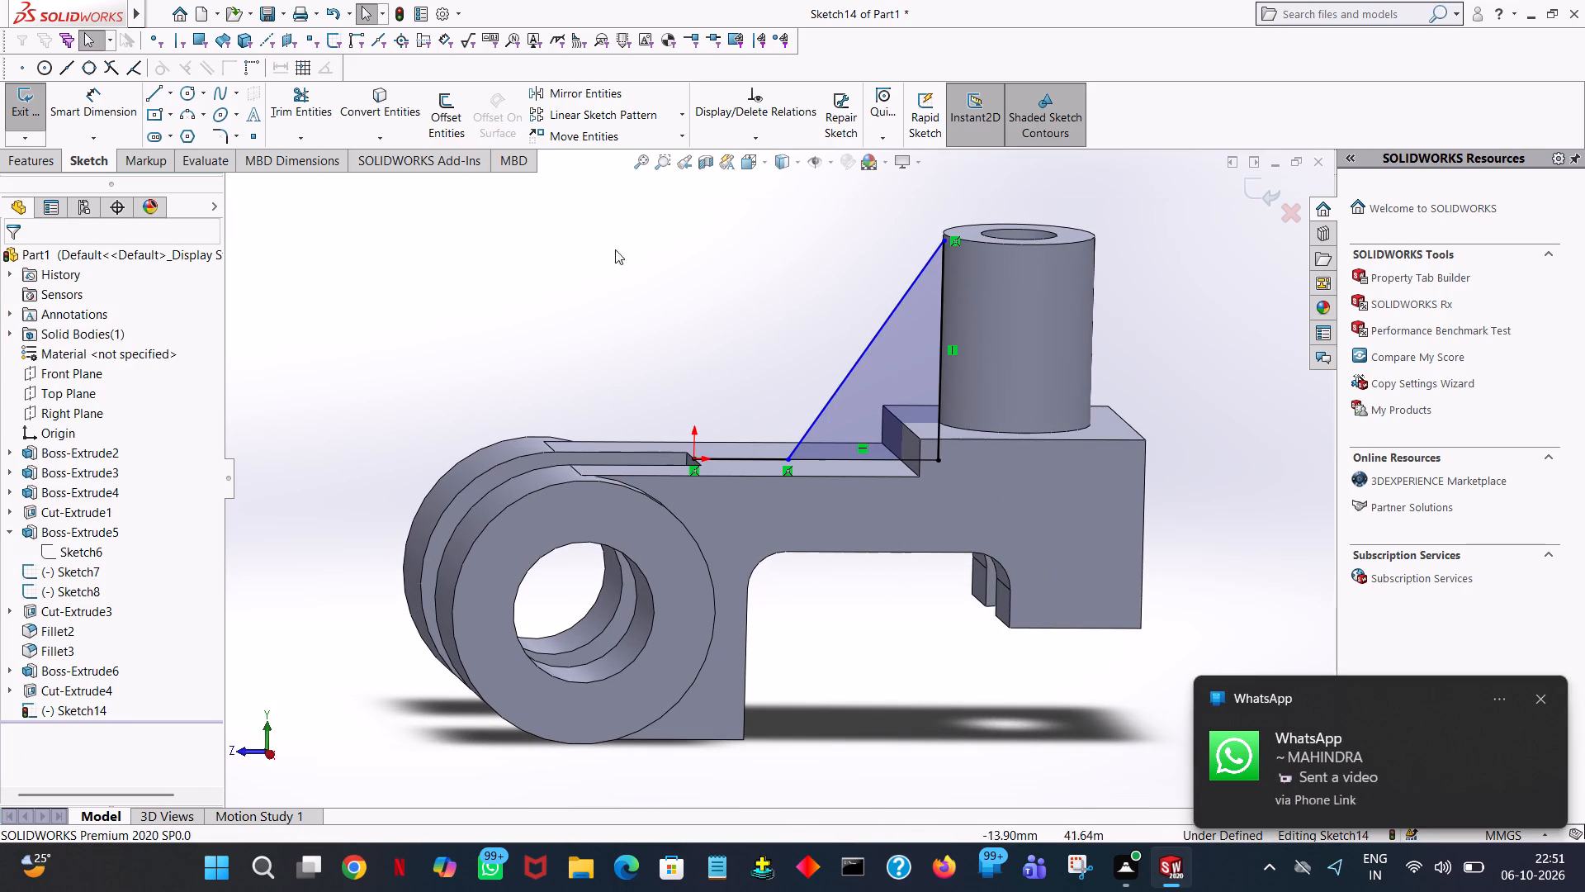
key("space")
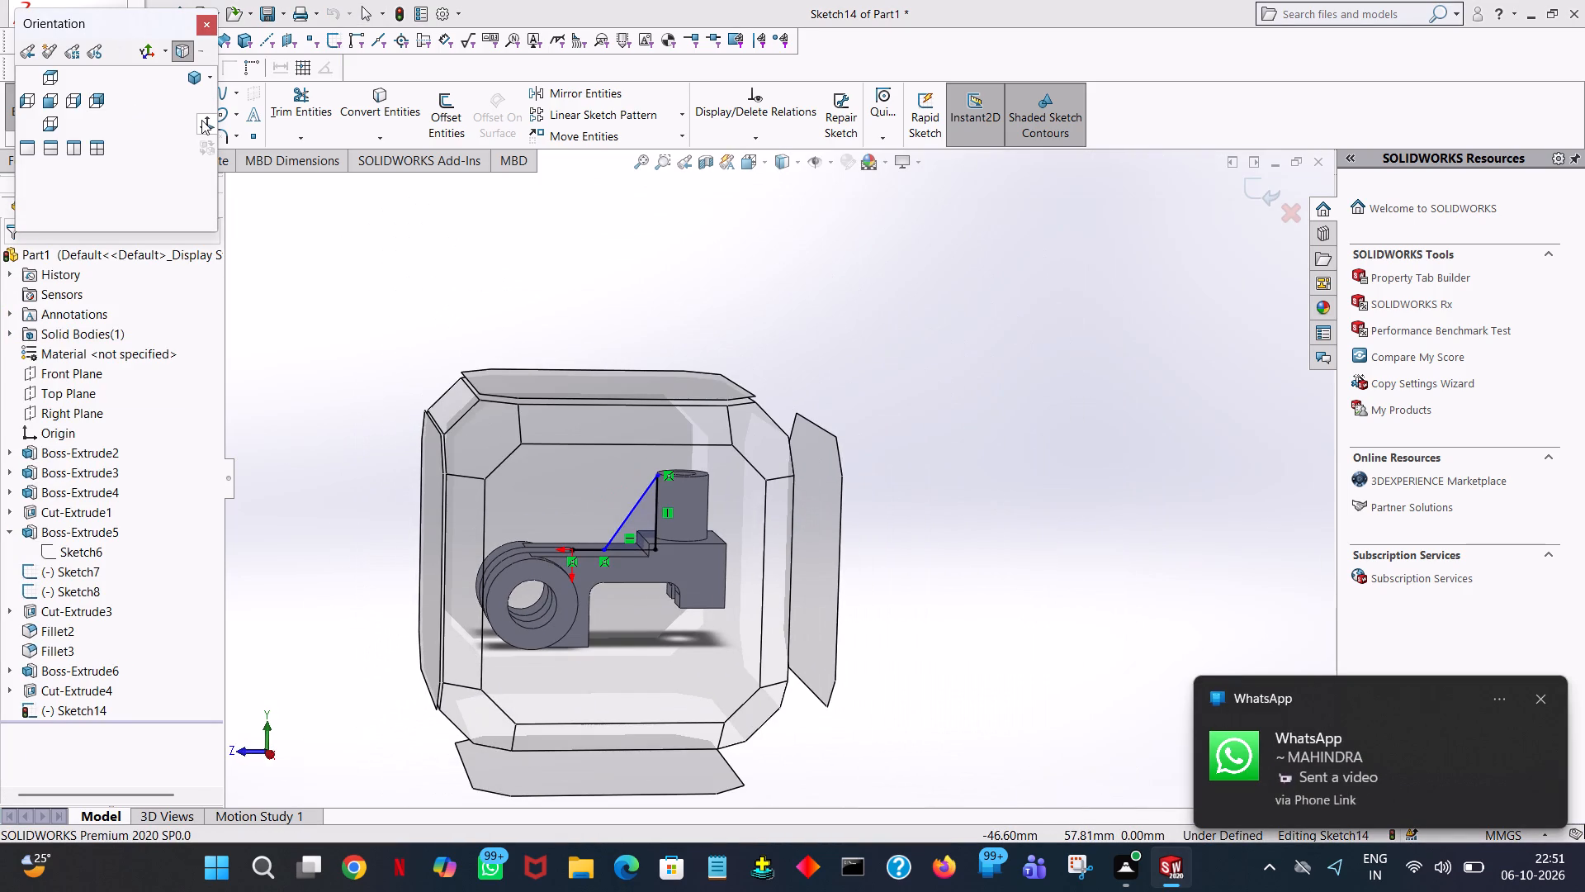
left_click(203, 121)
left_click(315, 87)
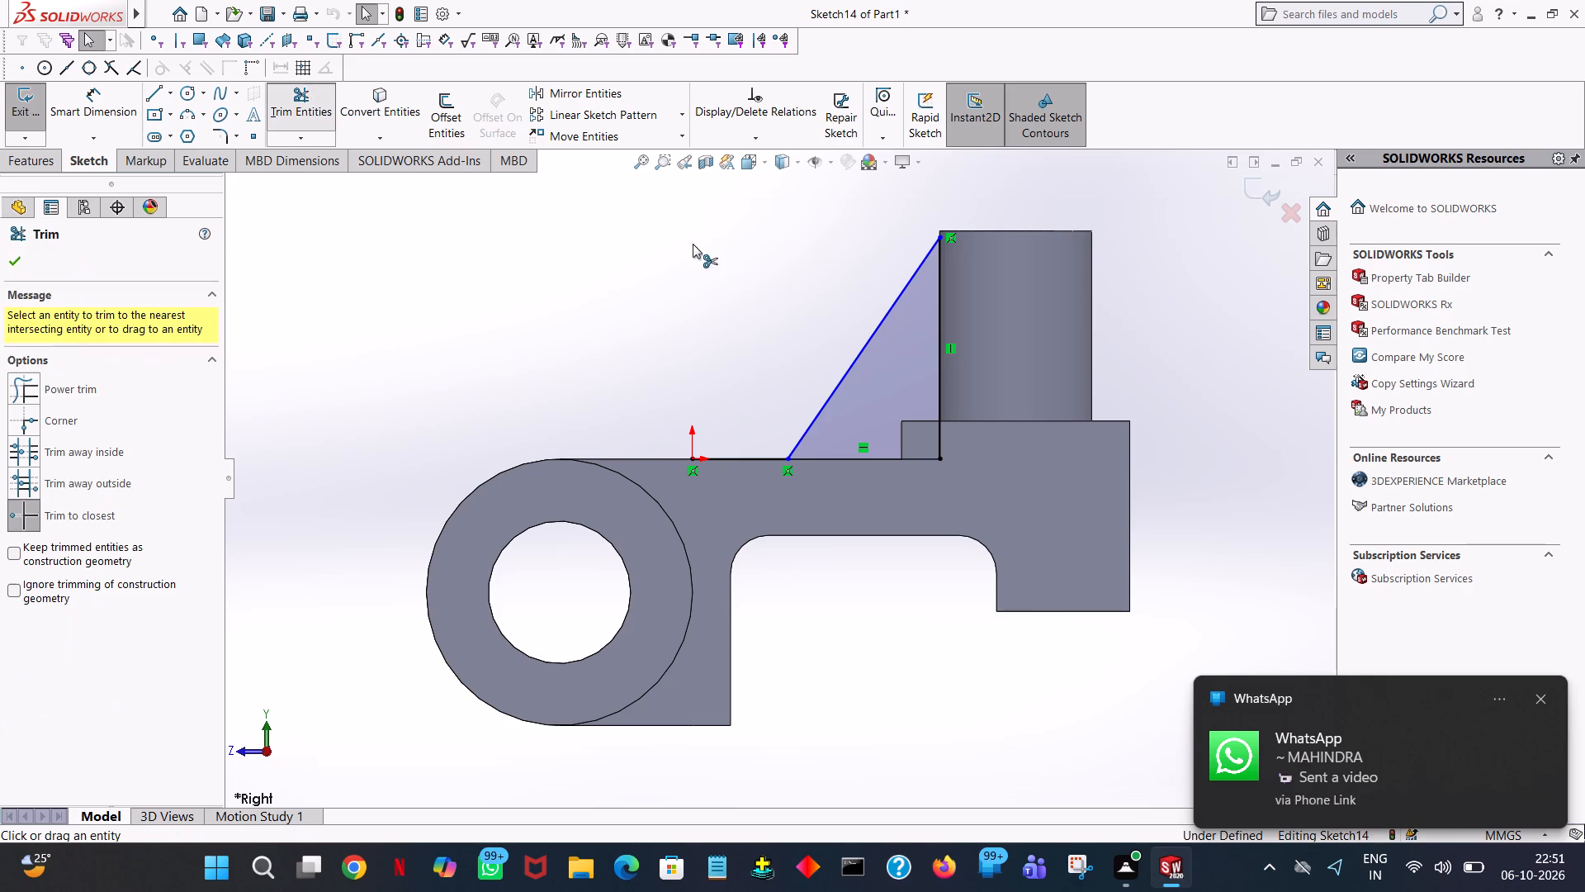
left_click(941, 356)
left_click(922, 460)
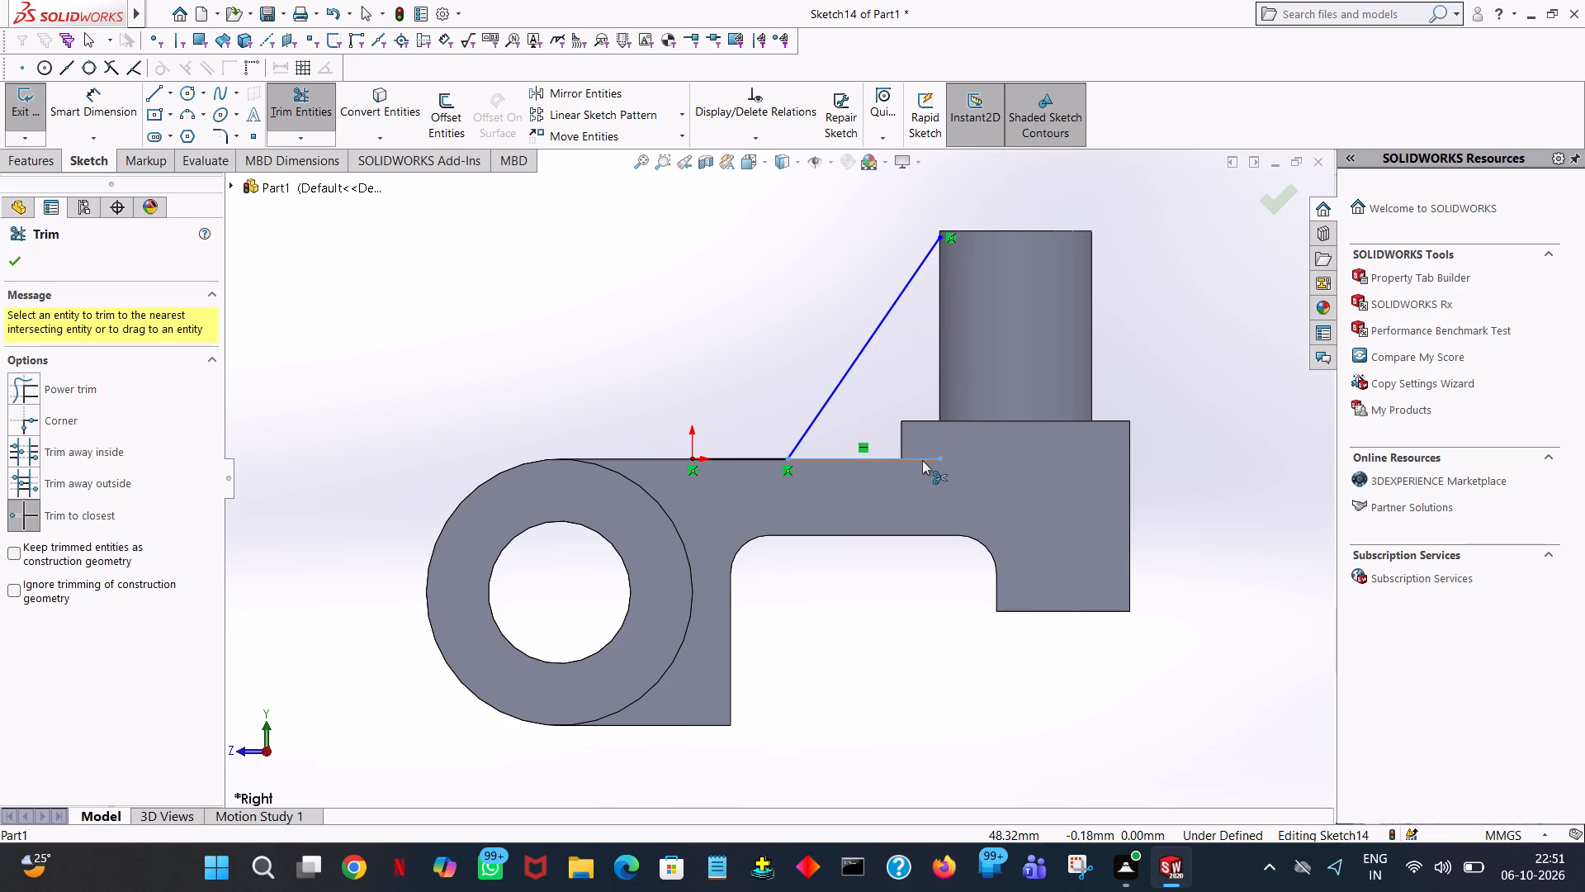
left_click(12, 260)
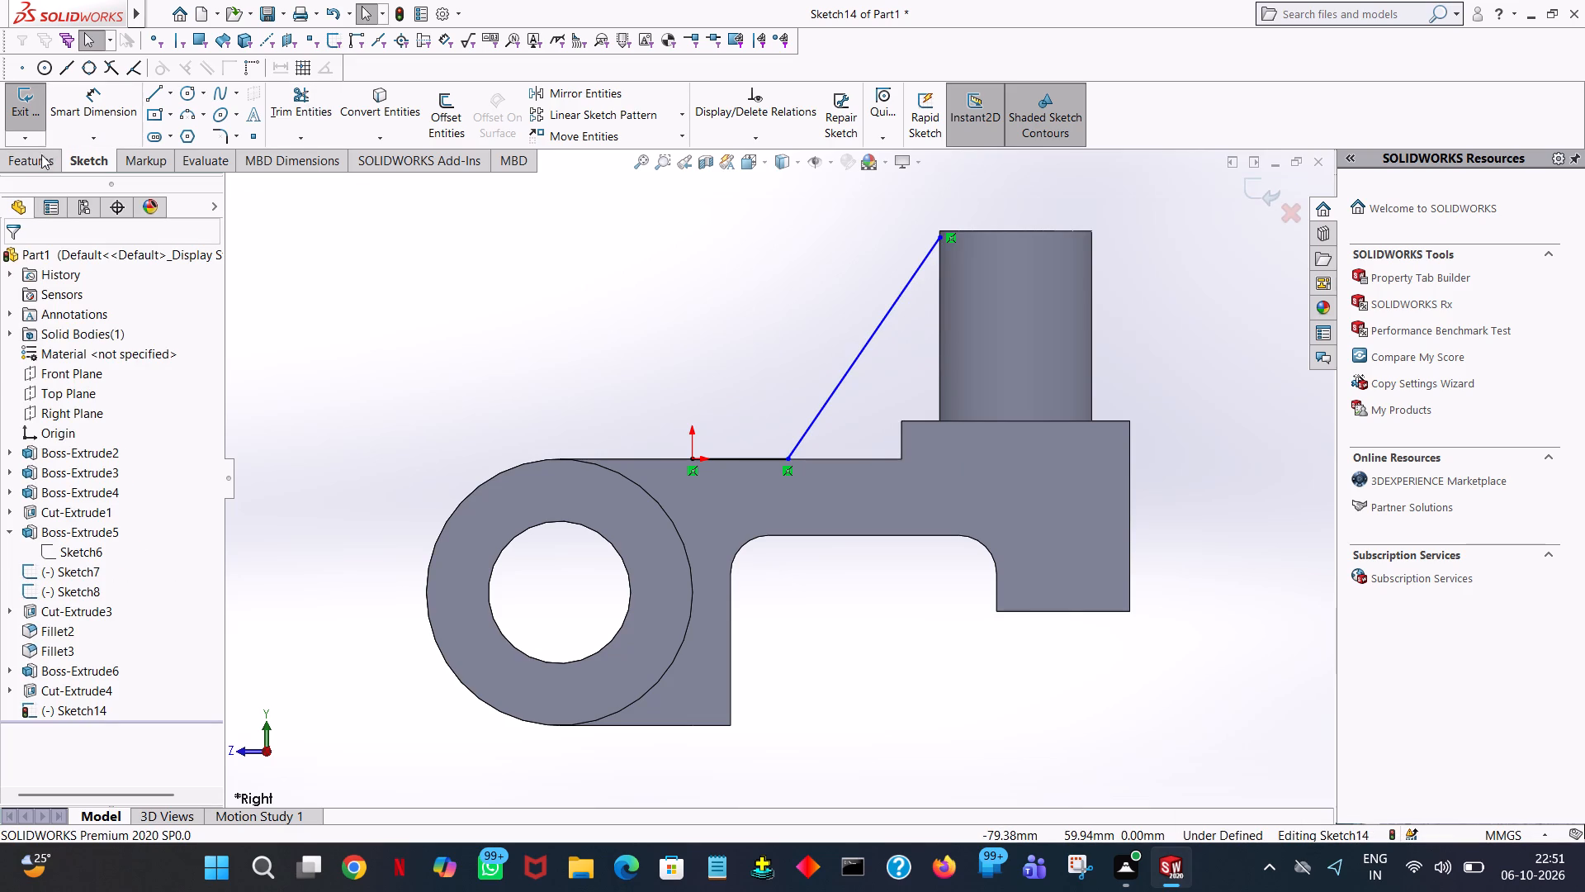
Create a 10 mm thick rib from the sloped line, centred on both sides, between the boss and the body.
left_click(33, 160)
left_click(665, 96)
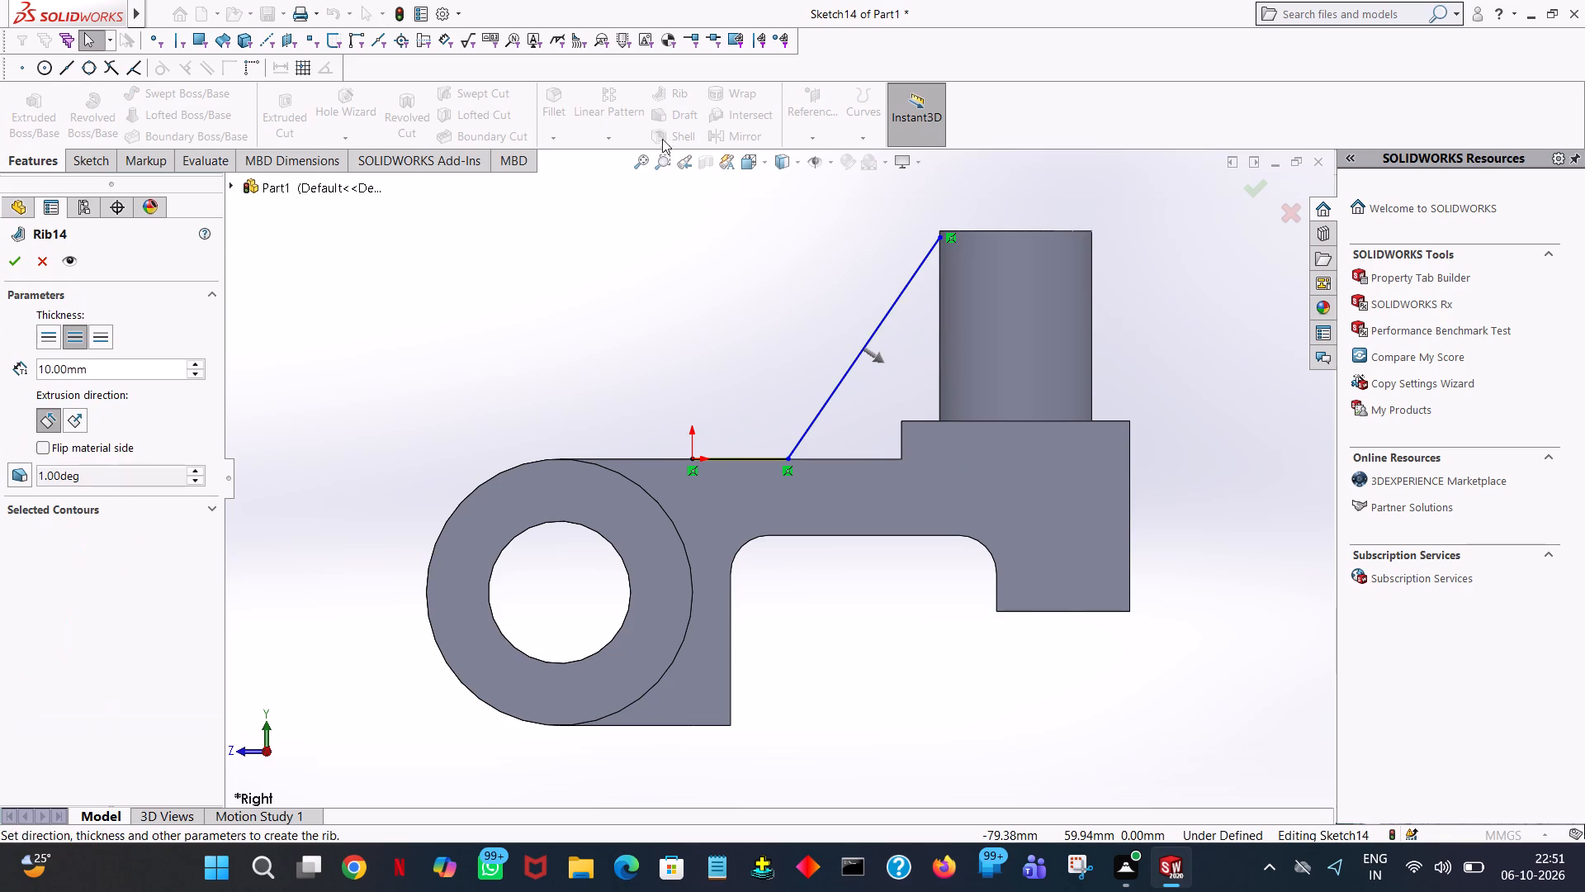
left_click(18, 260)
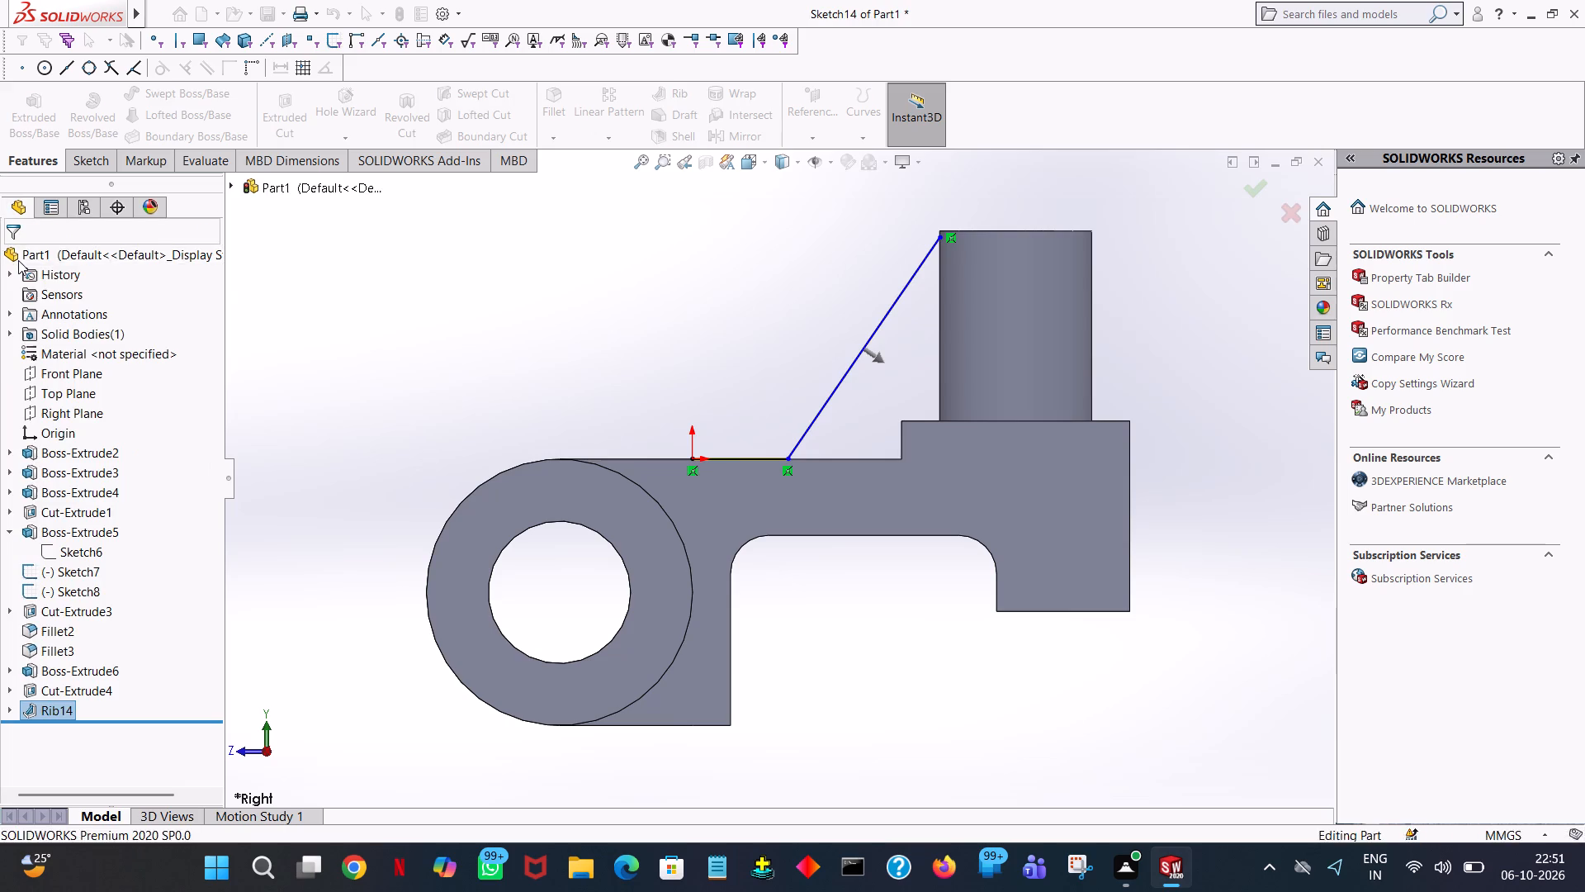
left_click(592, 336)
middle_click_drag(597, 342, 722, 396)
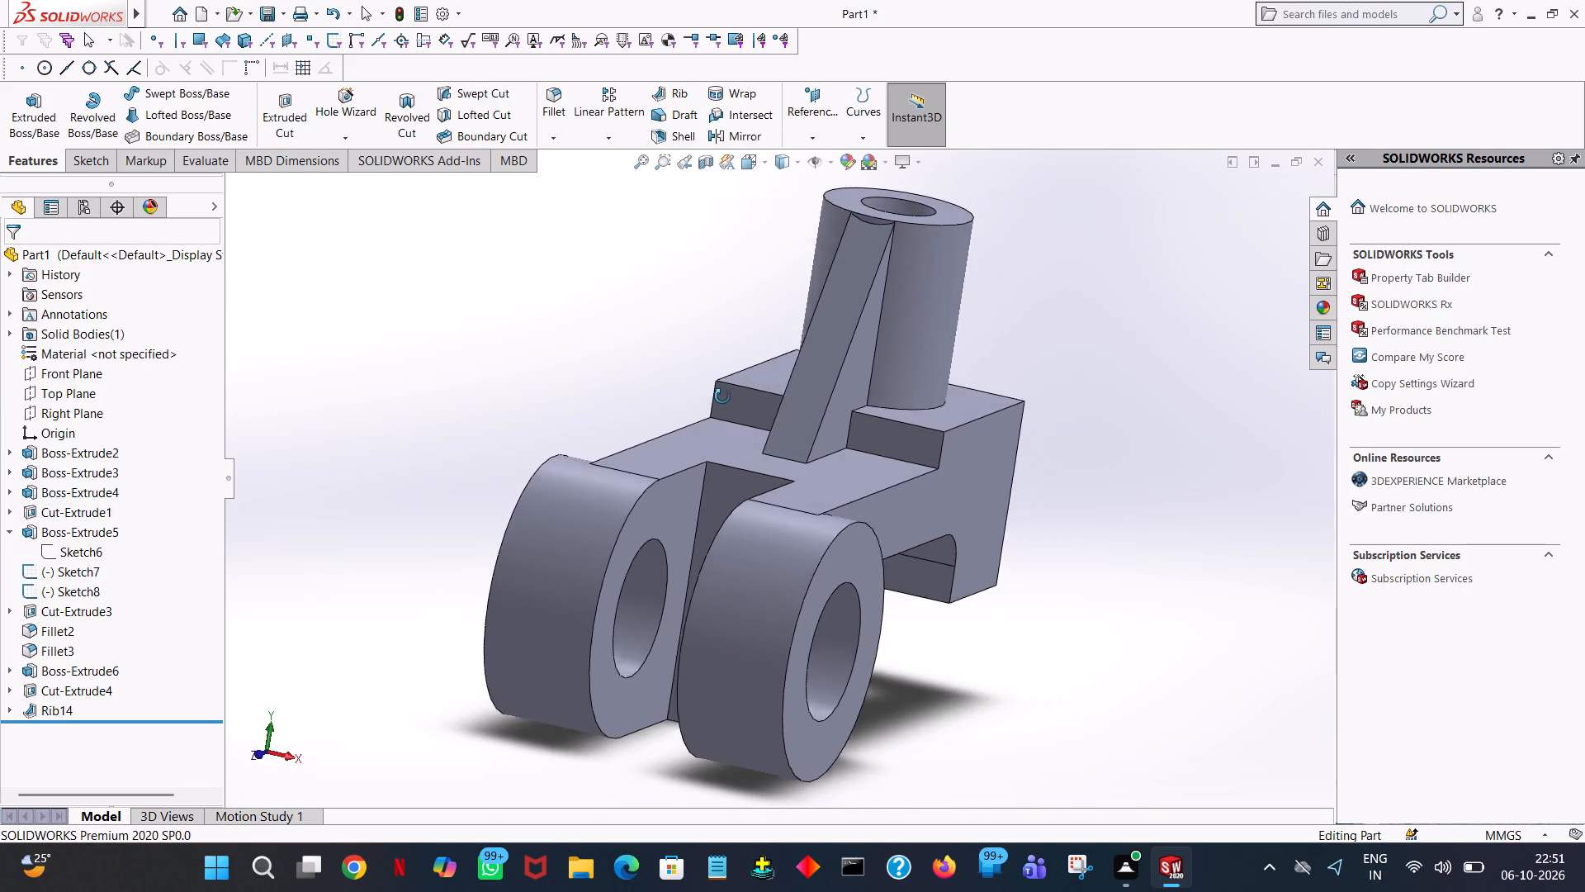
middle_click_drag(722, 396, 694, 377)
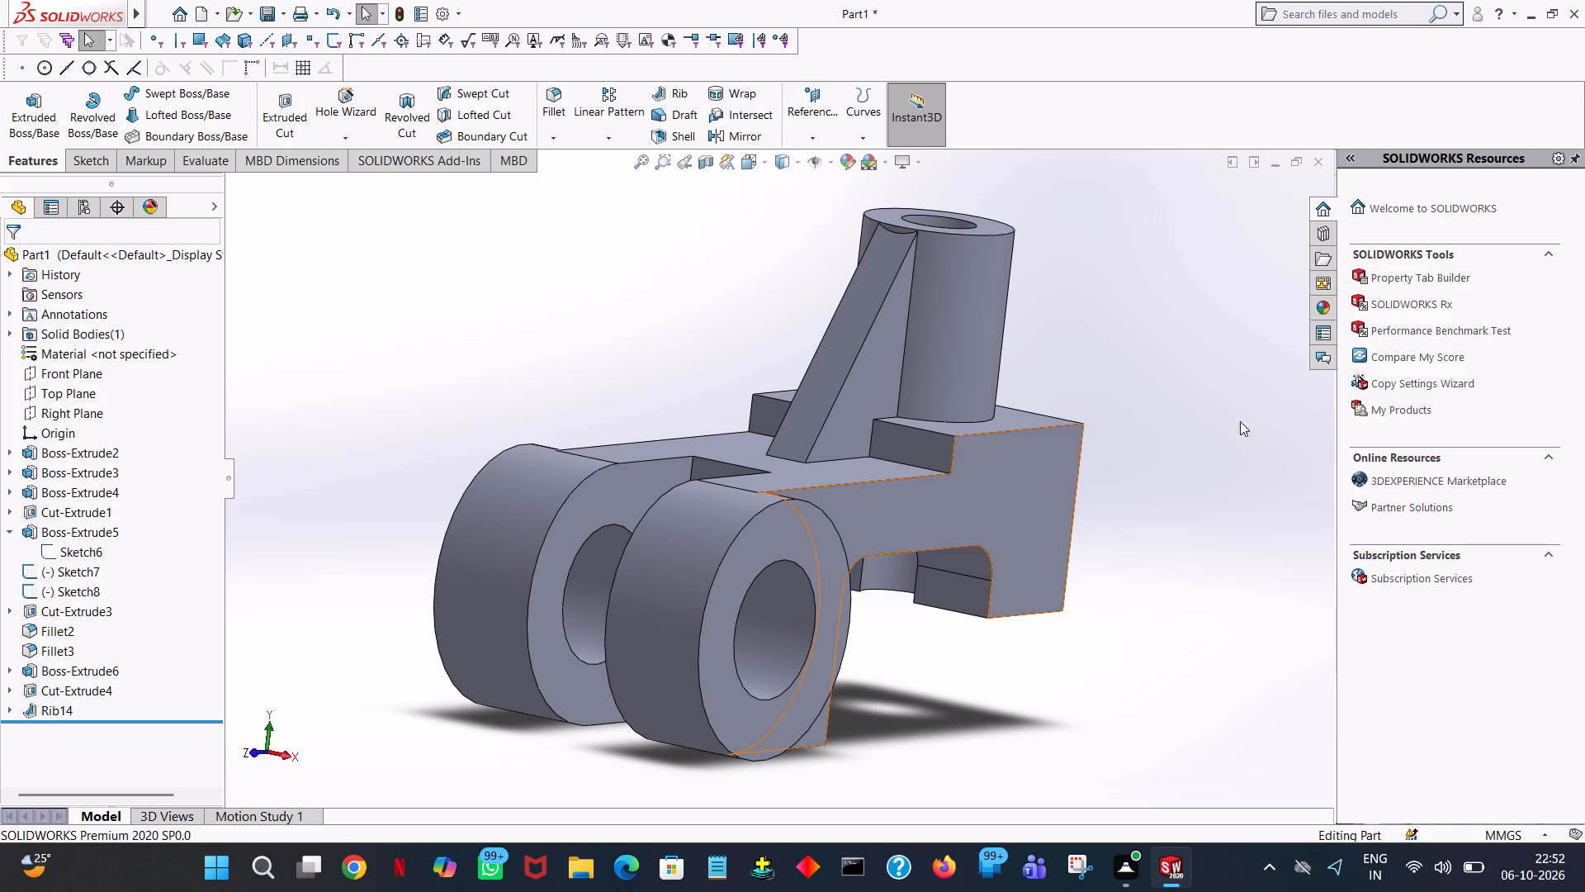
Fillet the inner edge between the raised block's step face and the body's top face, on one side of the rib, with 8 mm radius.
middle_click_drag(1093, 436, 1095, 610)
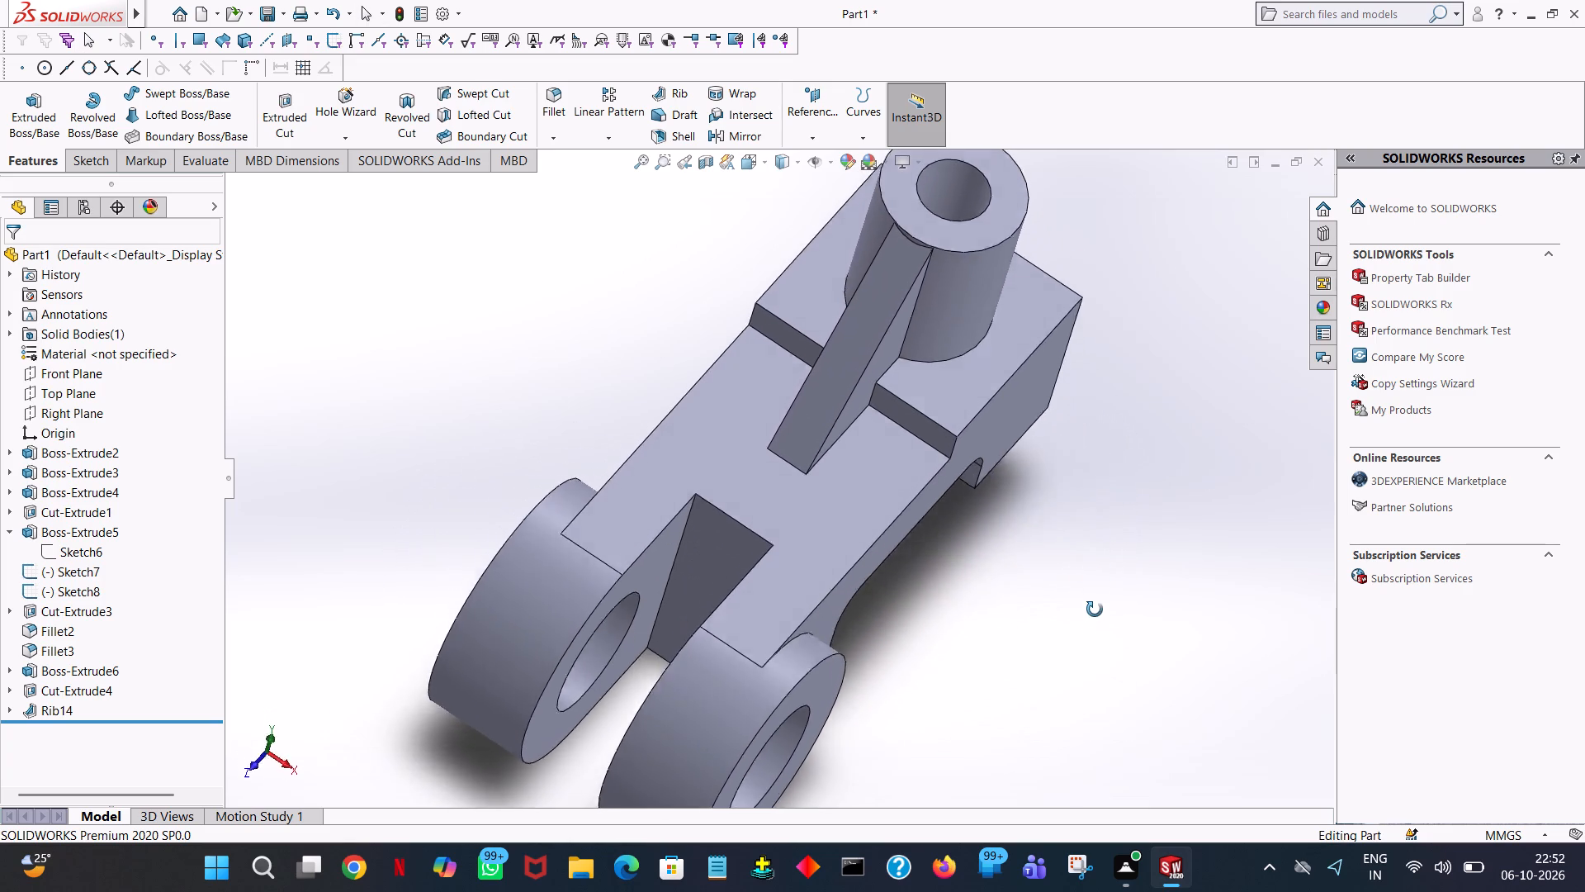
middle_click_drag(1095, 610, 996, 381)
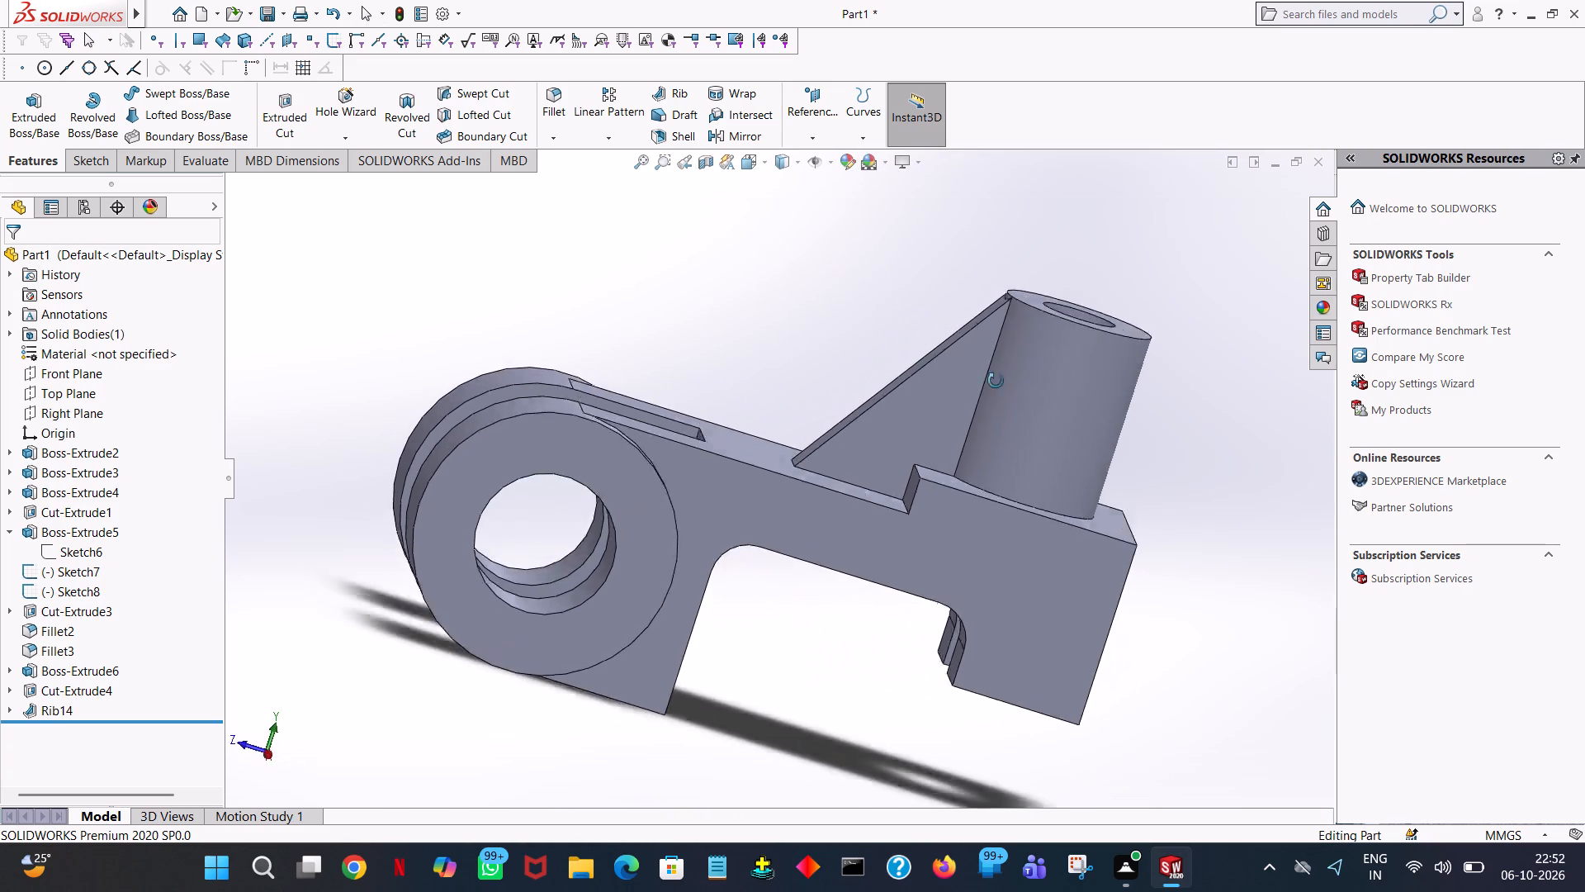
middle_click_drag(996, 381, 991, 519)
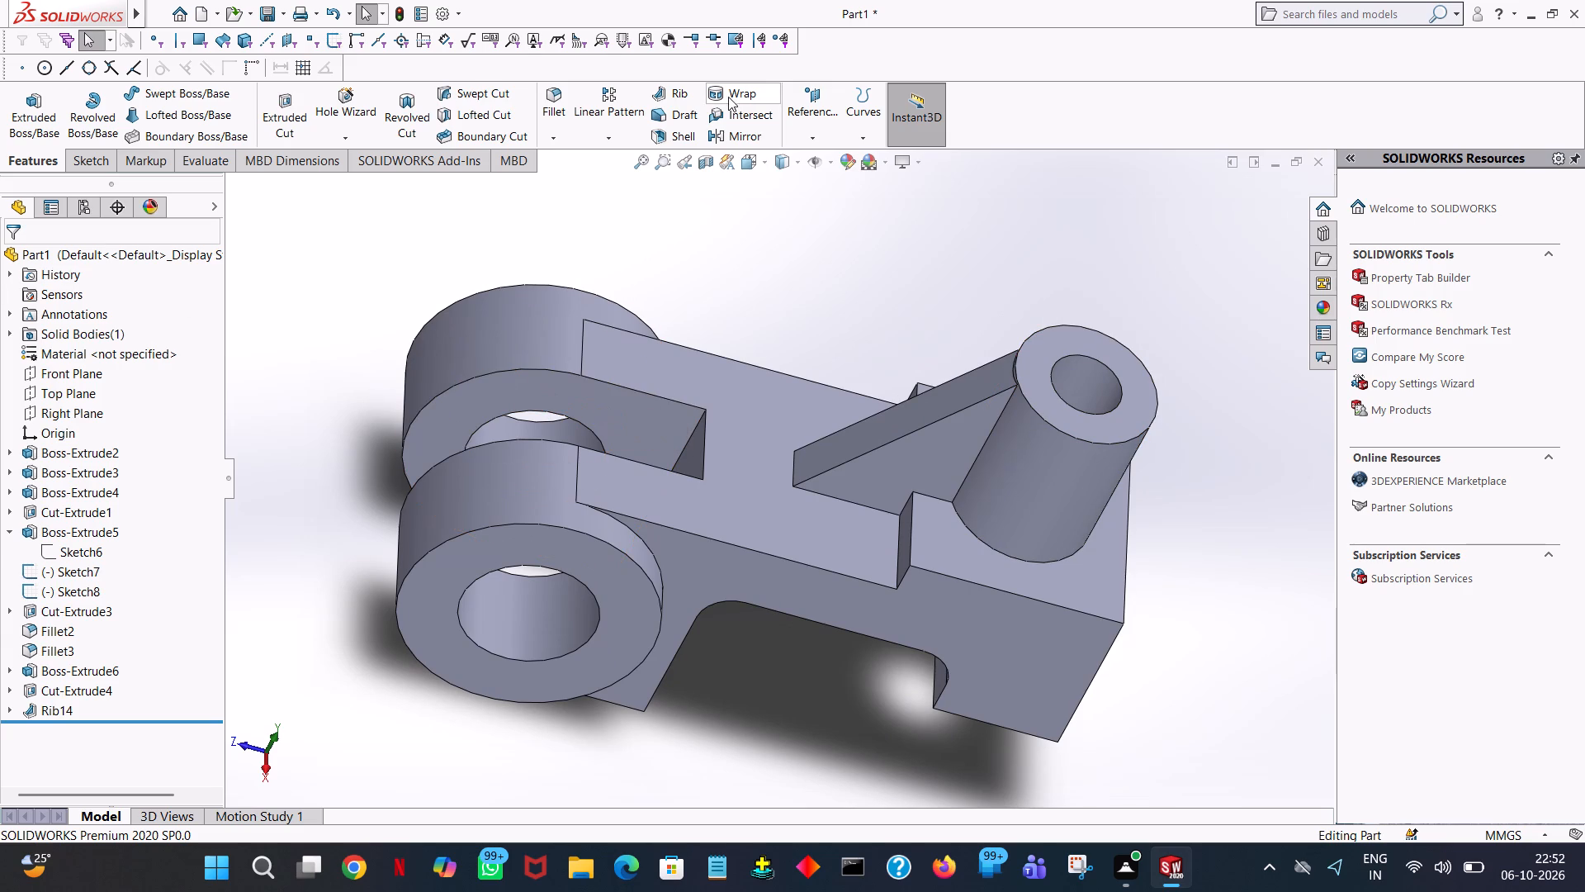
left_click(557, 103)
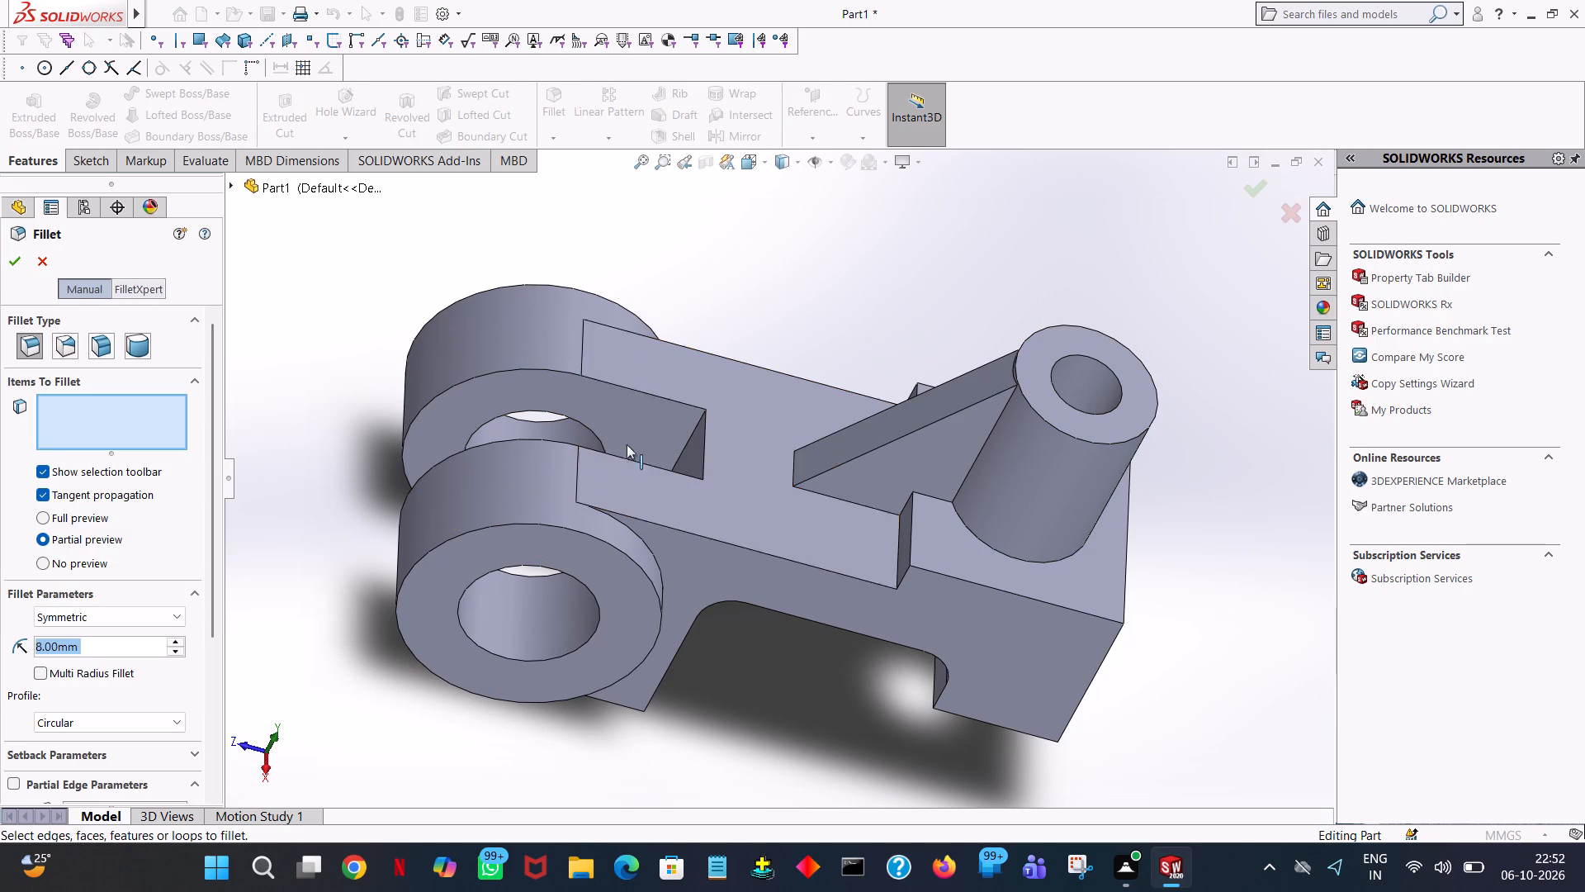
middle_click_drag(841, 441, 874, 420)
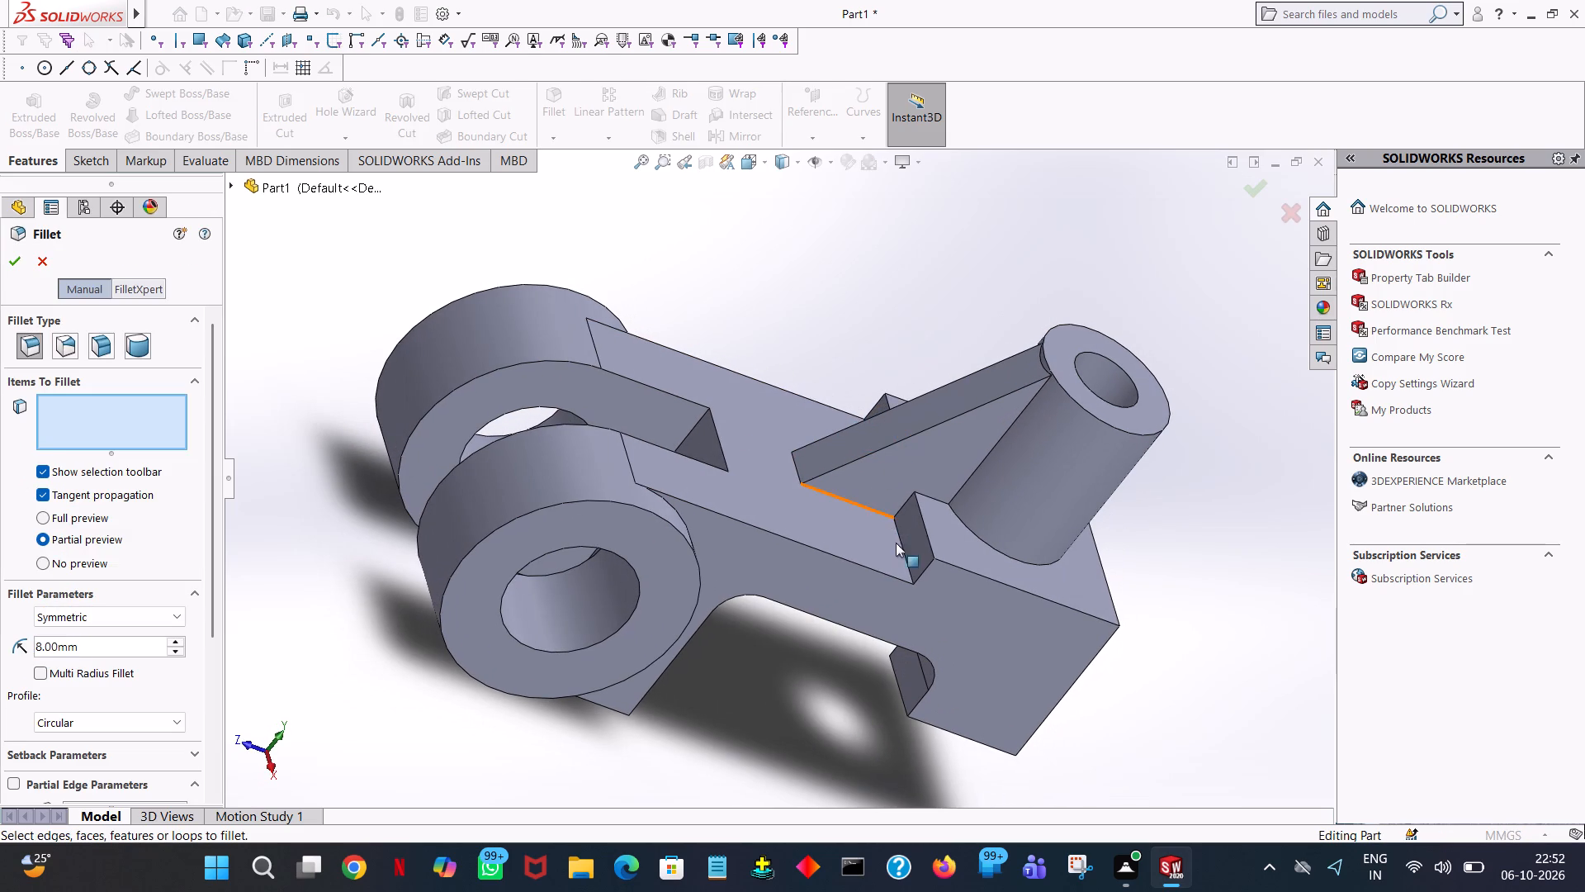
left_click(906, 551)
middle_click_drag(859, 354, 893, 571)
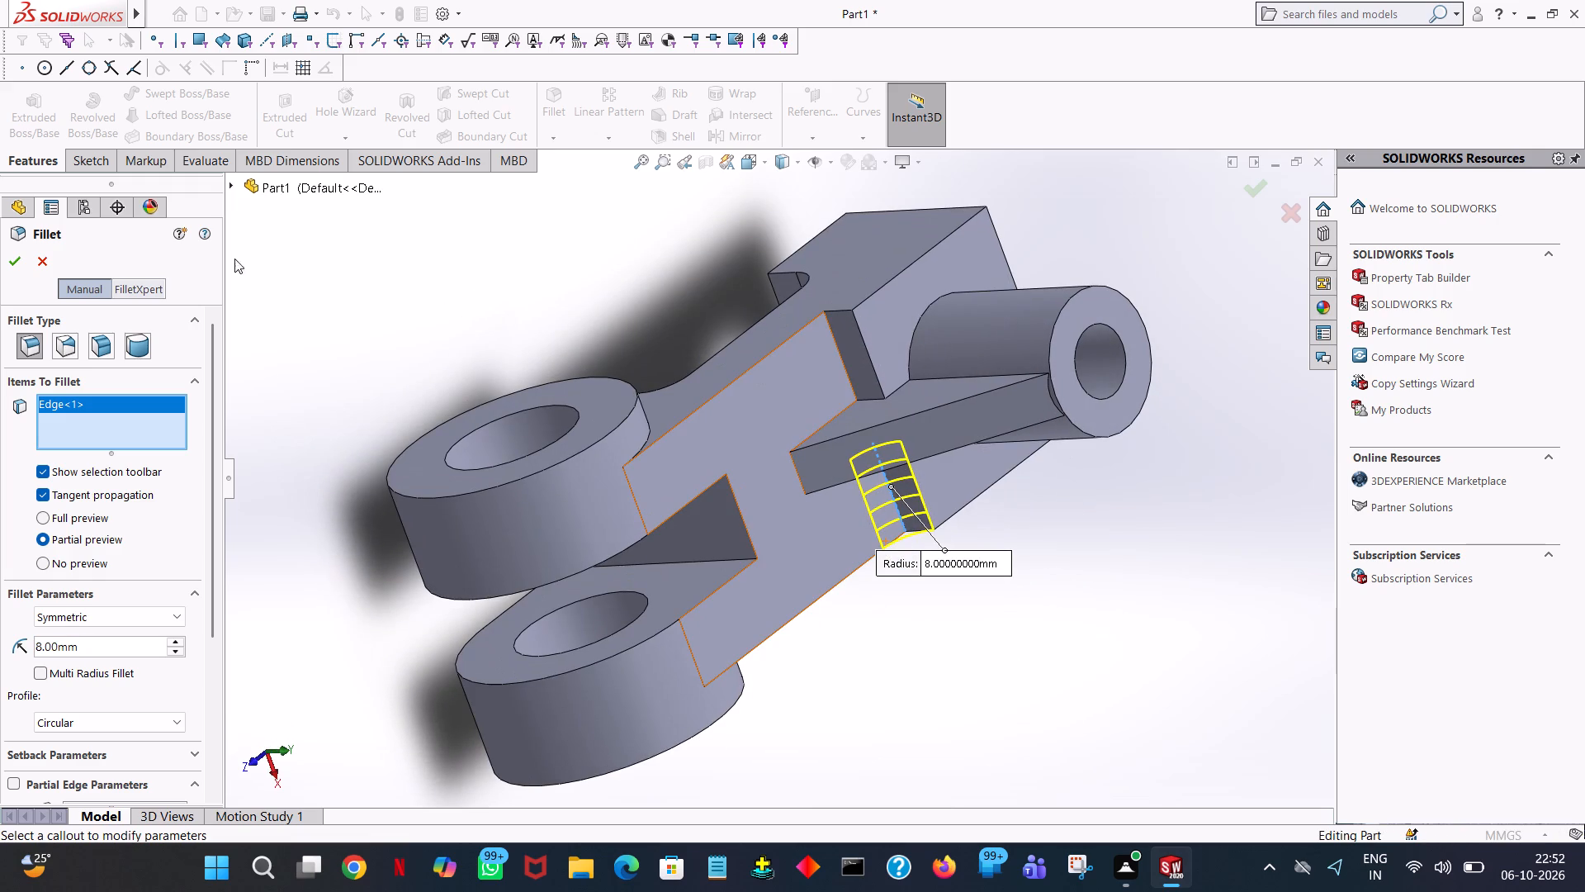
left_click(17, 261)
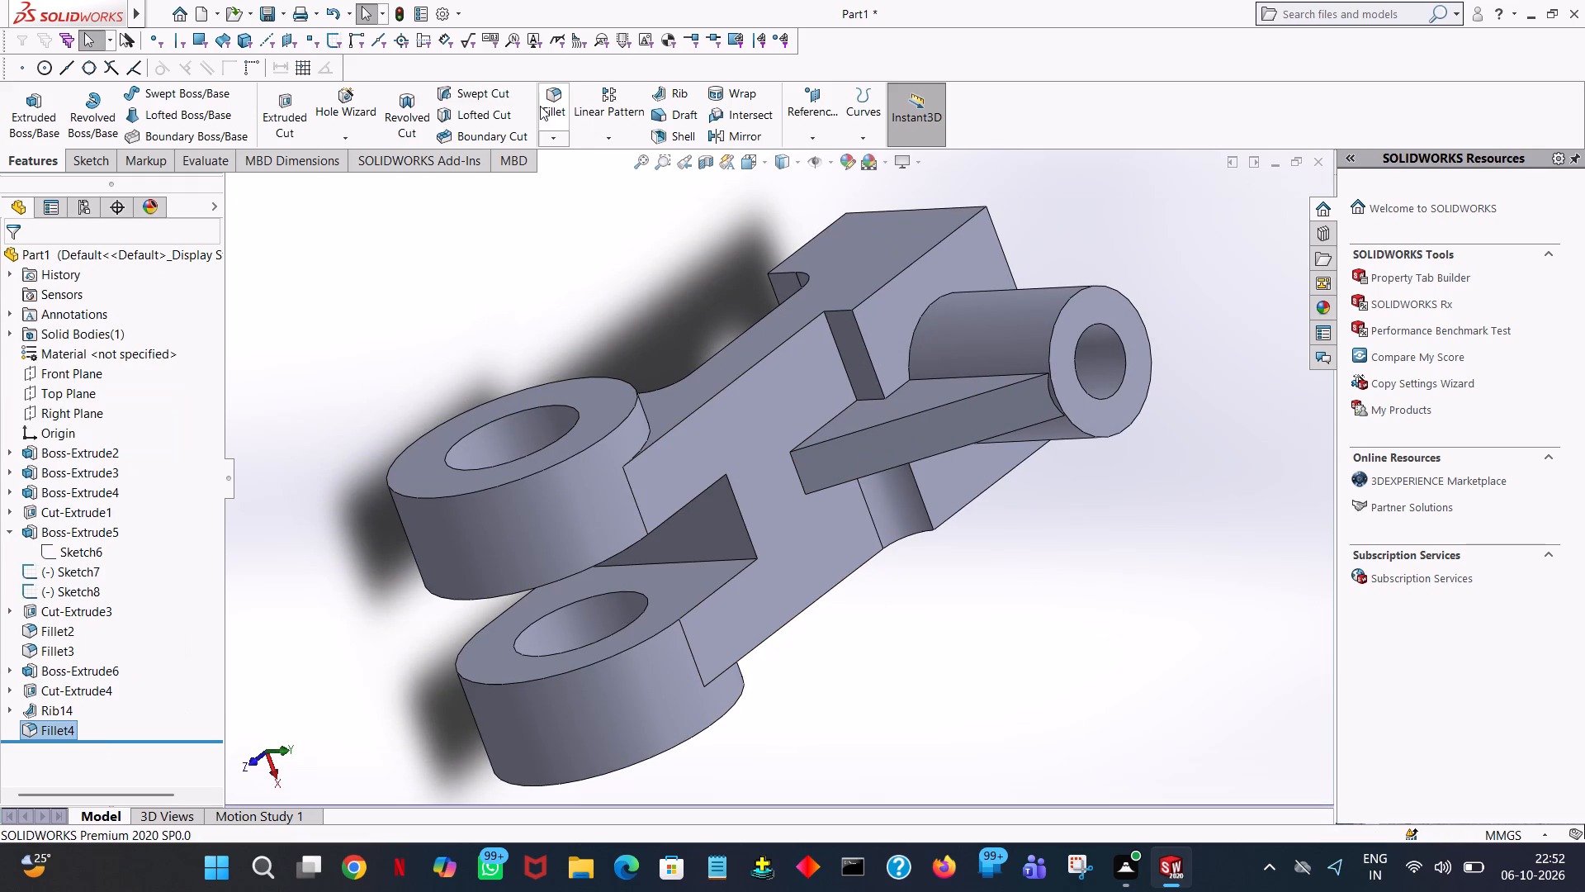
Fillet the matching inner step edge on the other side of the rib with an 8 mm radius.
left_click(540, 105)
left_click(835, 338)
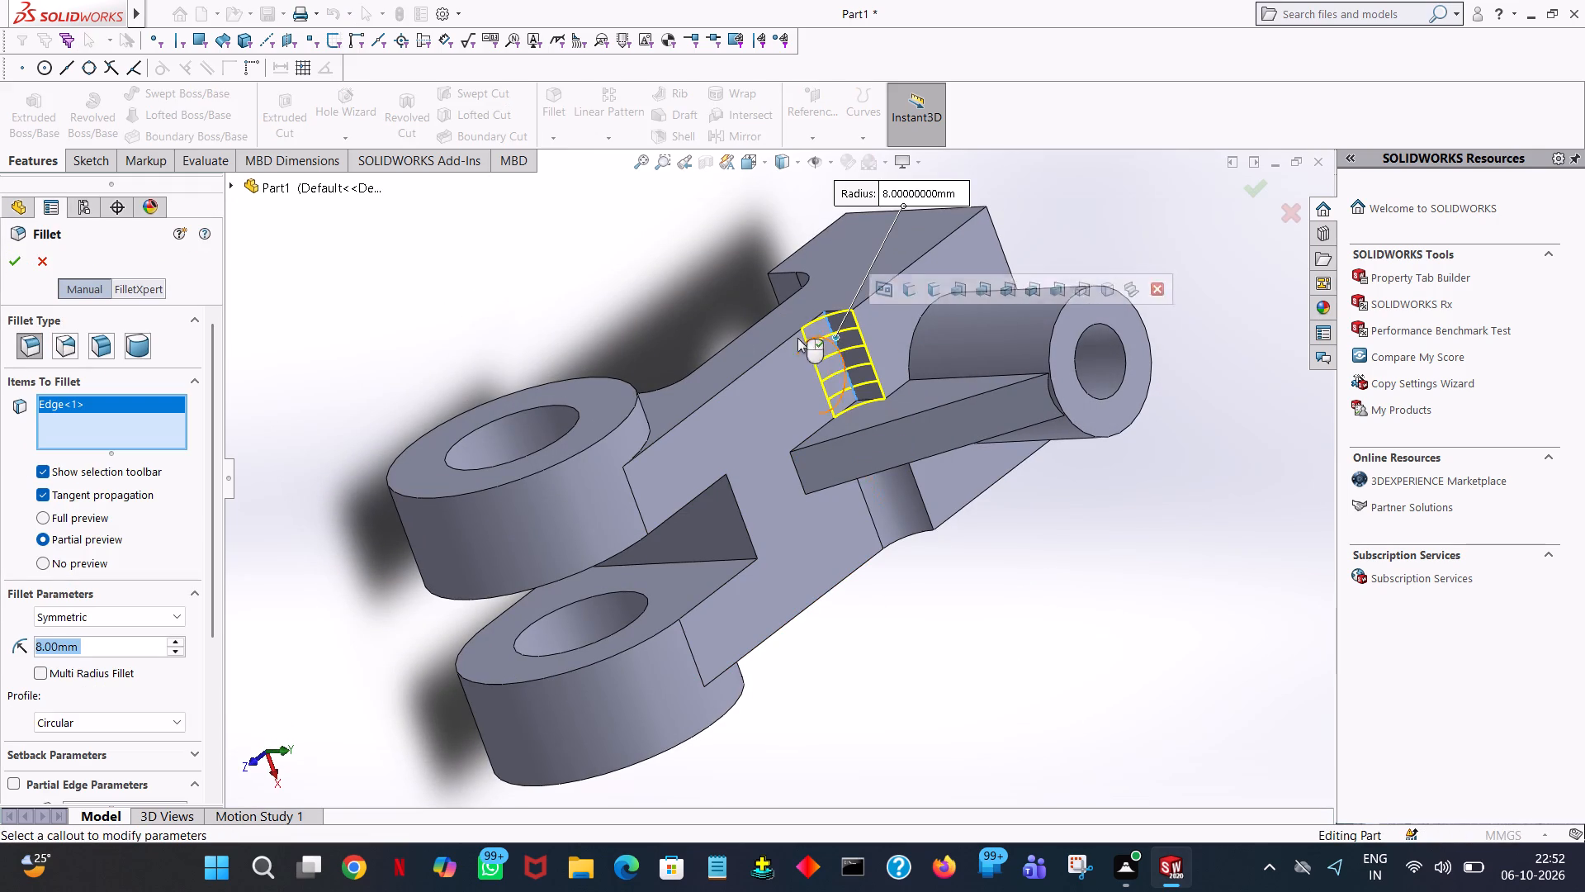
left_click(15, 254)
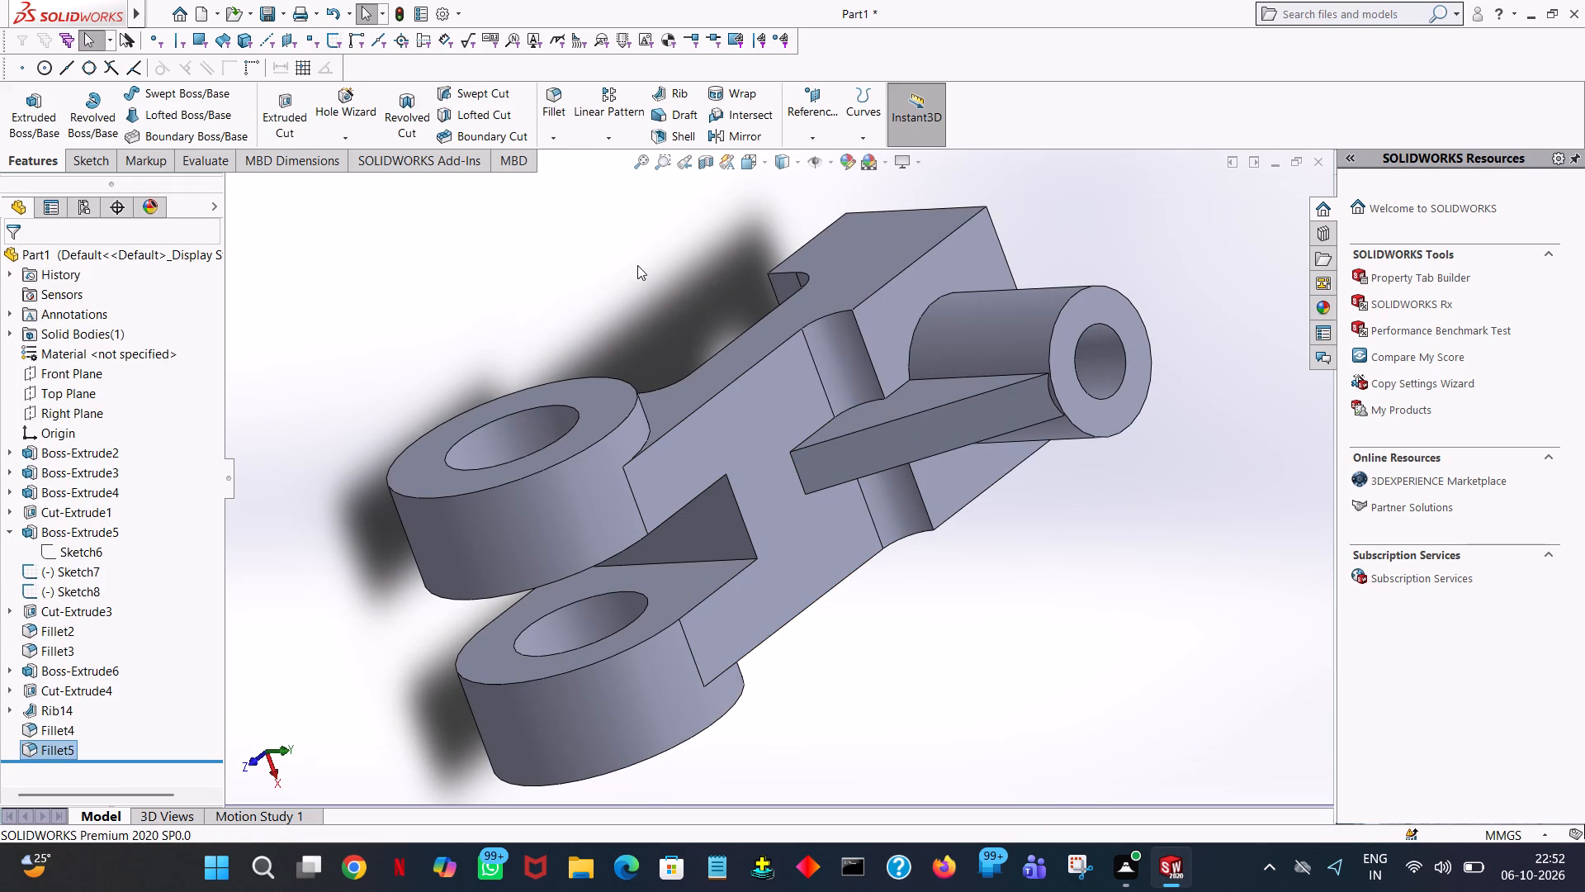
left_click(636, 265)
Examine the filleted part from all sides, including its underside, hubs, rib and boss.
middle_click_drag(678, 297, 853, 317)
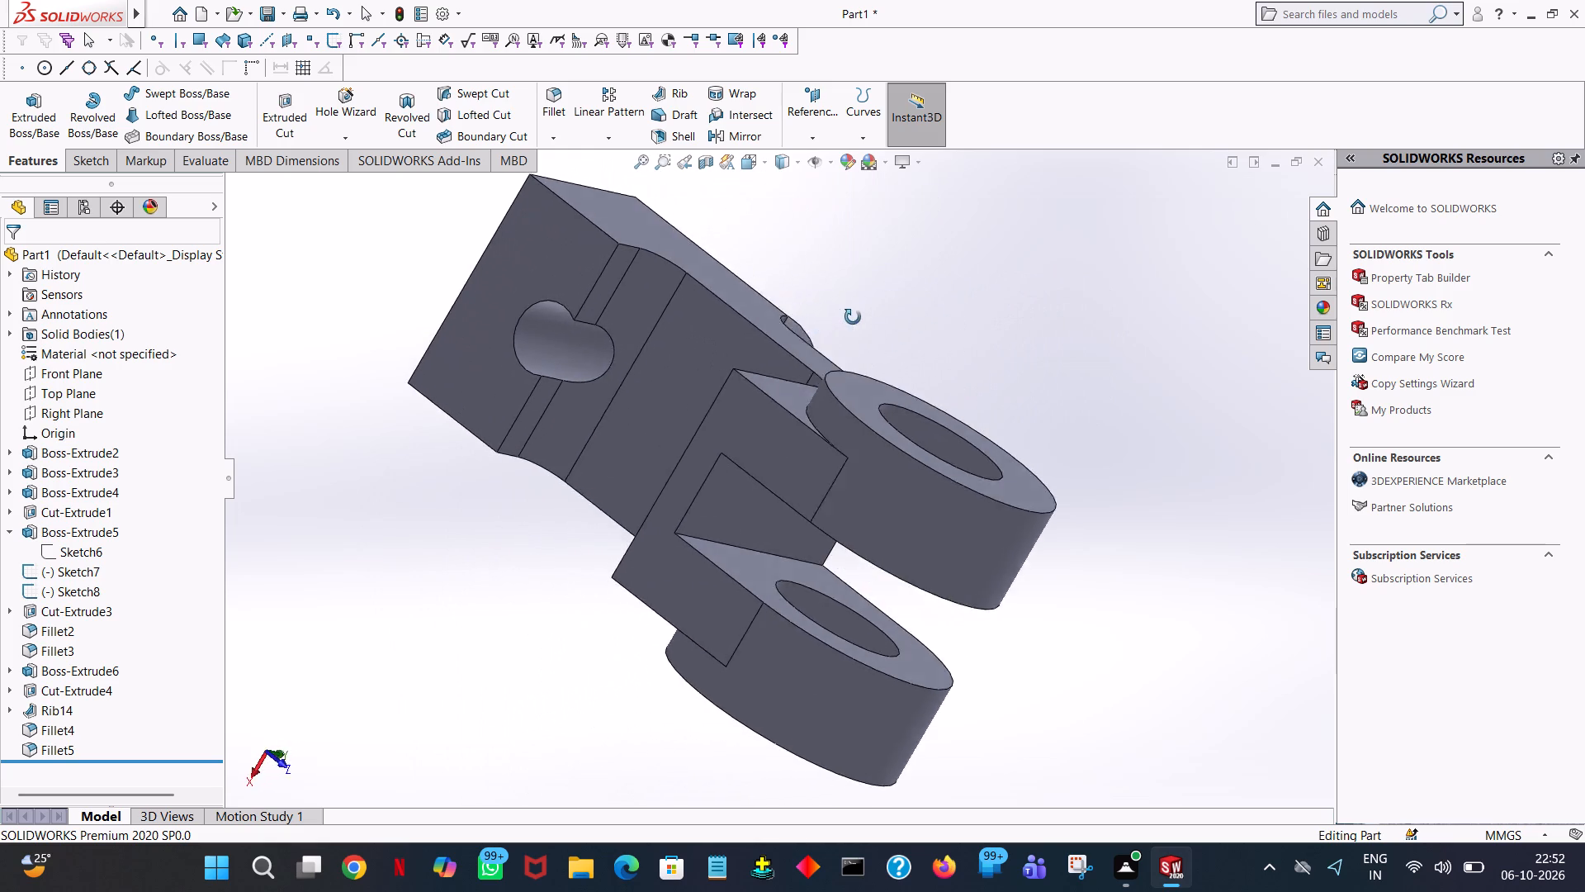
middle_click_drag(853, 317, 901, 306)
middle_click_drag(899, 306, 862, 278)
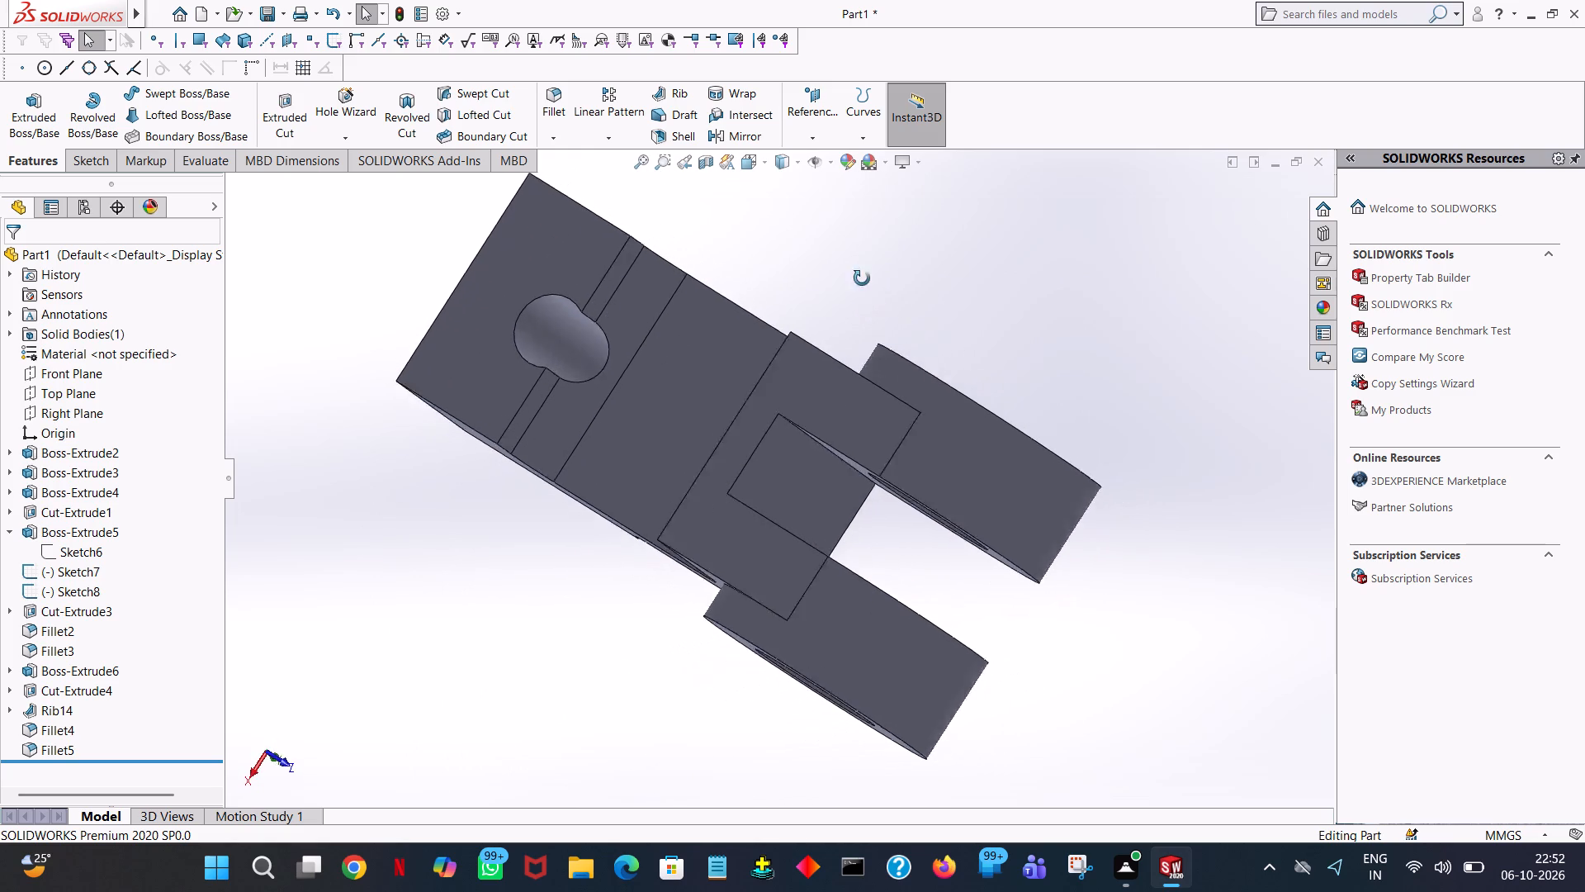
middle_click_drag(862, 278, 740, 199)
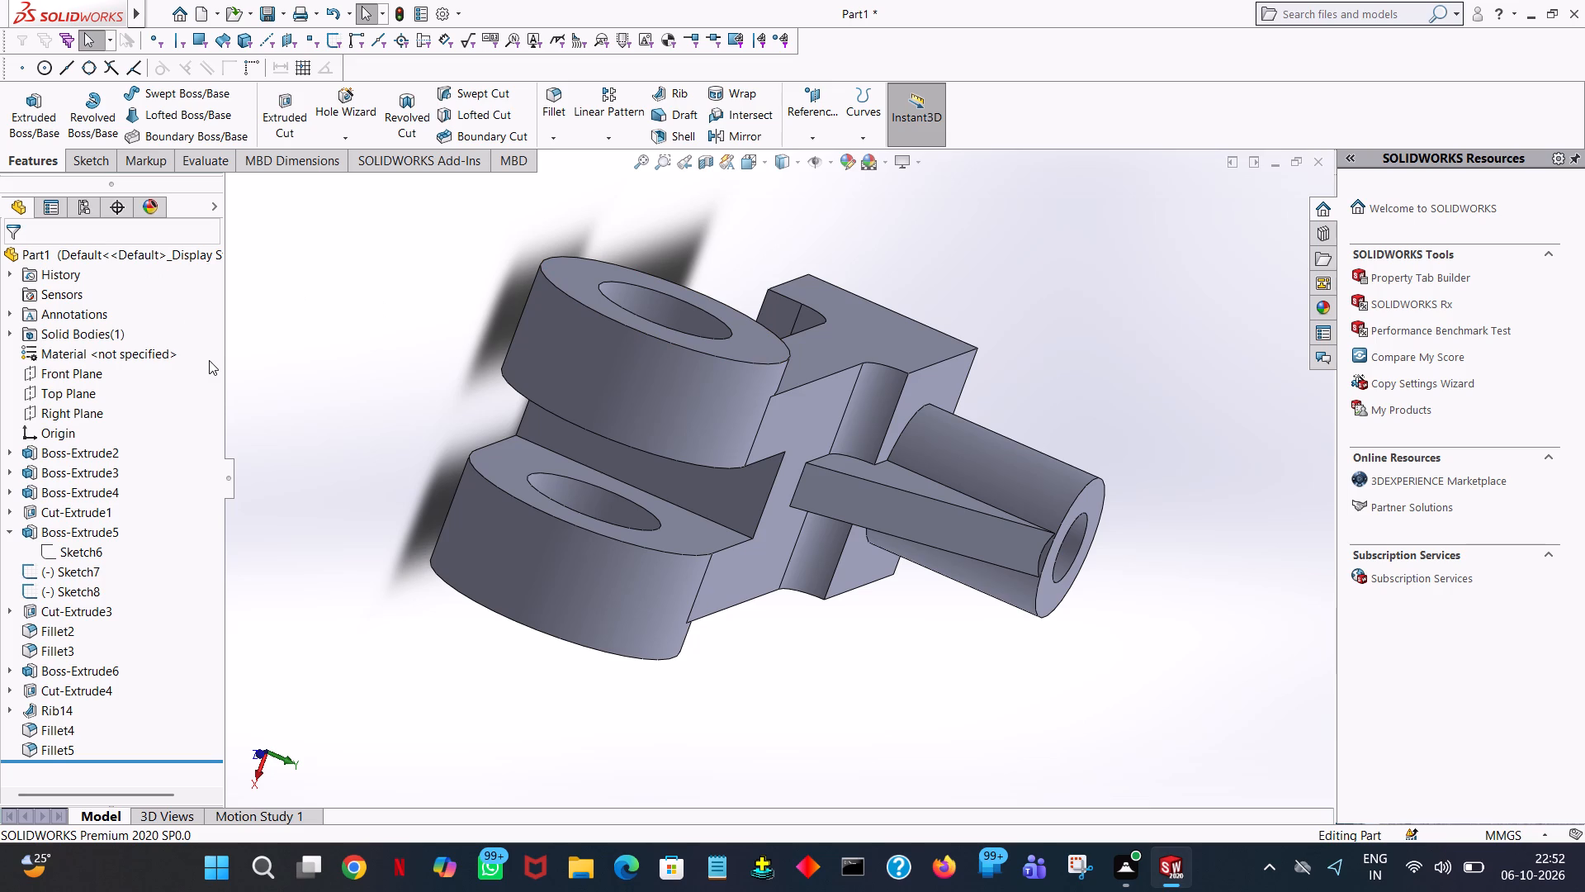
middle_click_drag(679, 643, 610, 111)
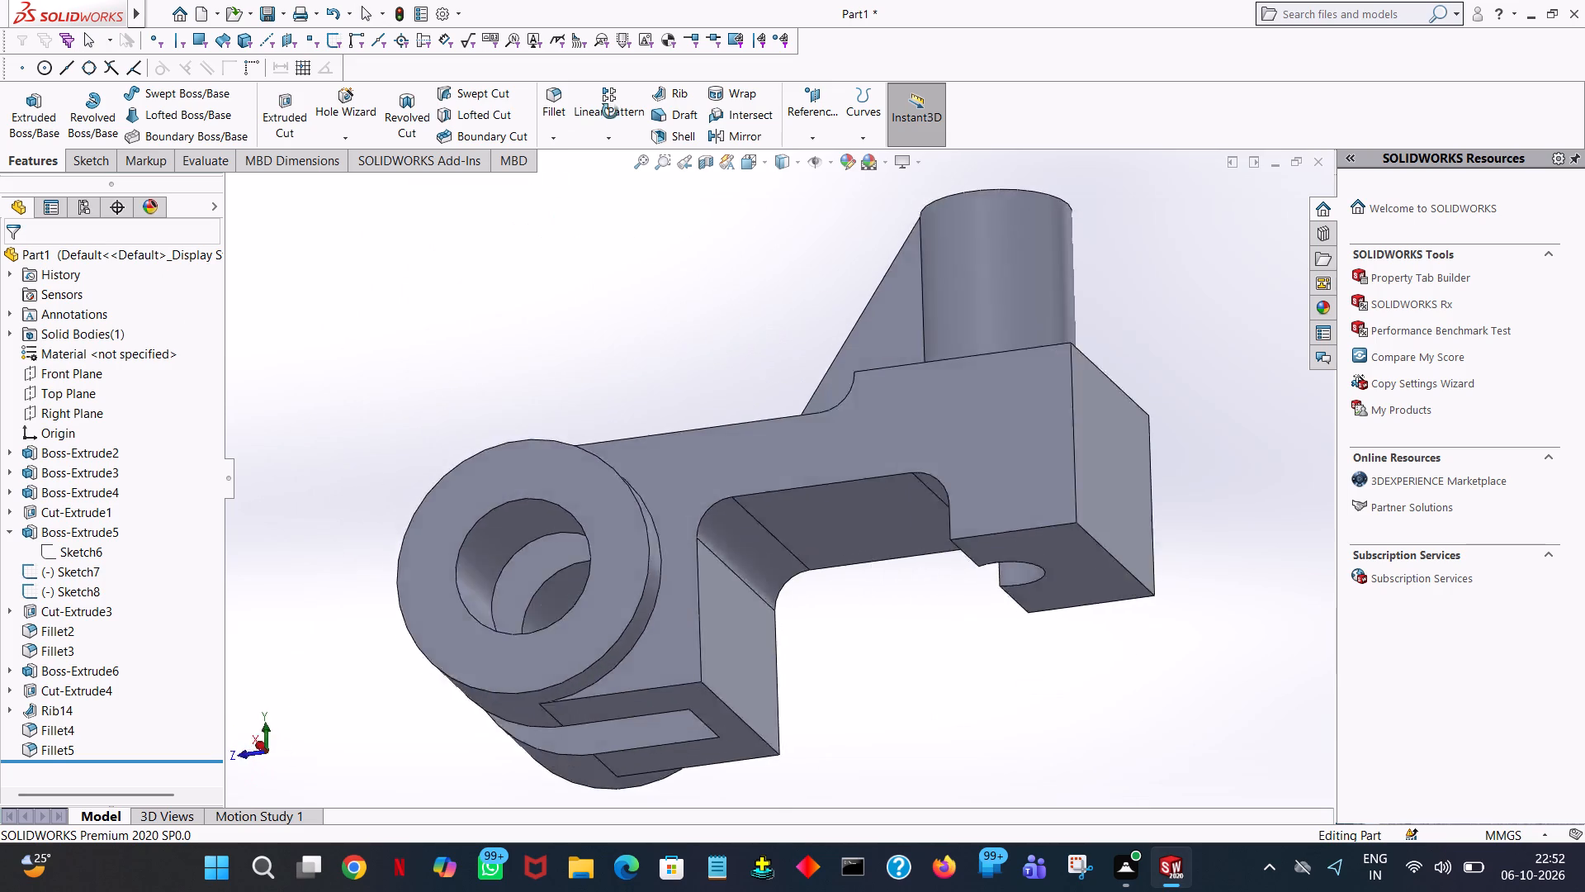
middle_click_drag(610, 111, 1185, 701)
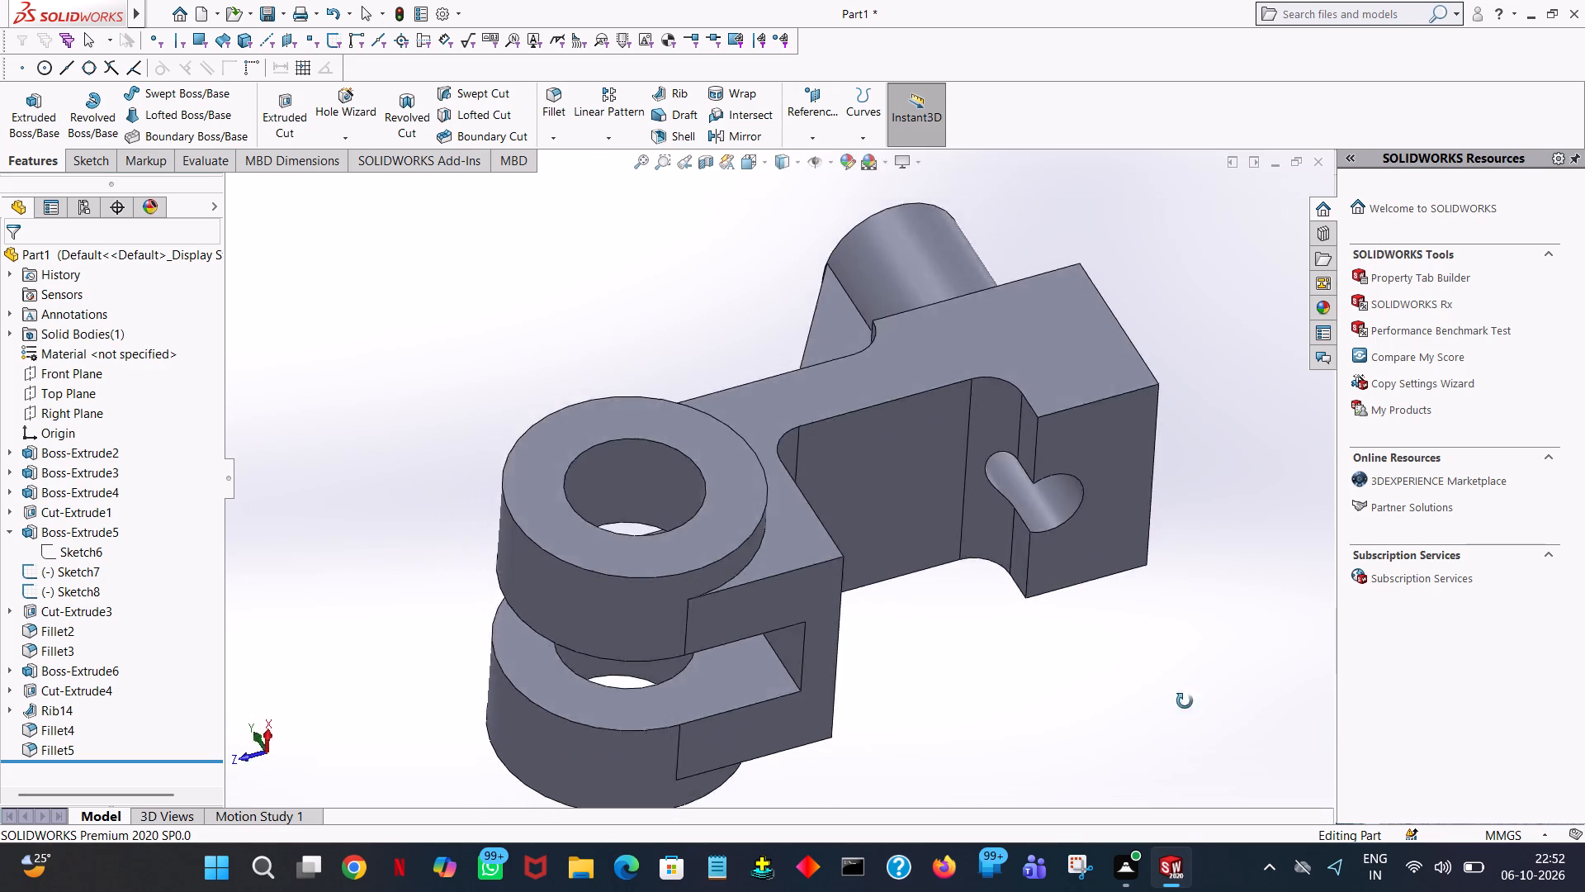
middle_click_drag(1185, 701, 1124, 889)
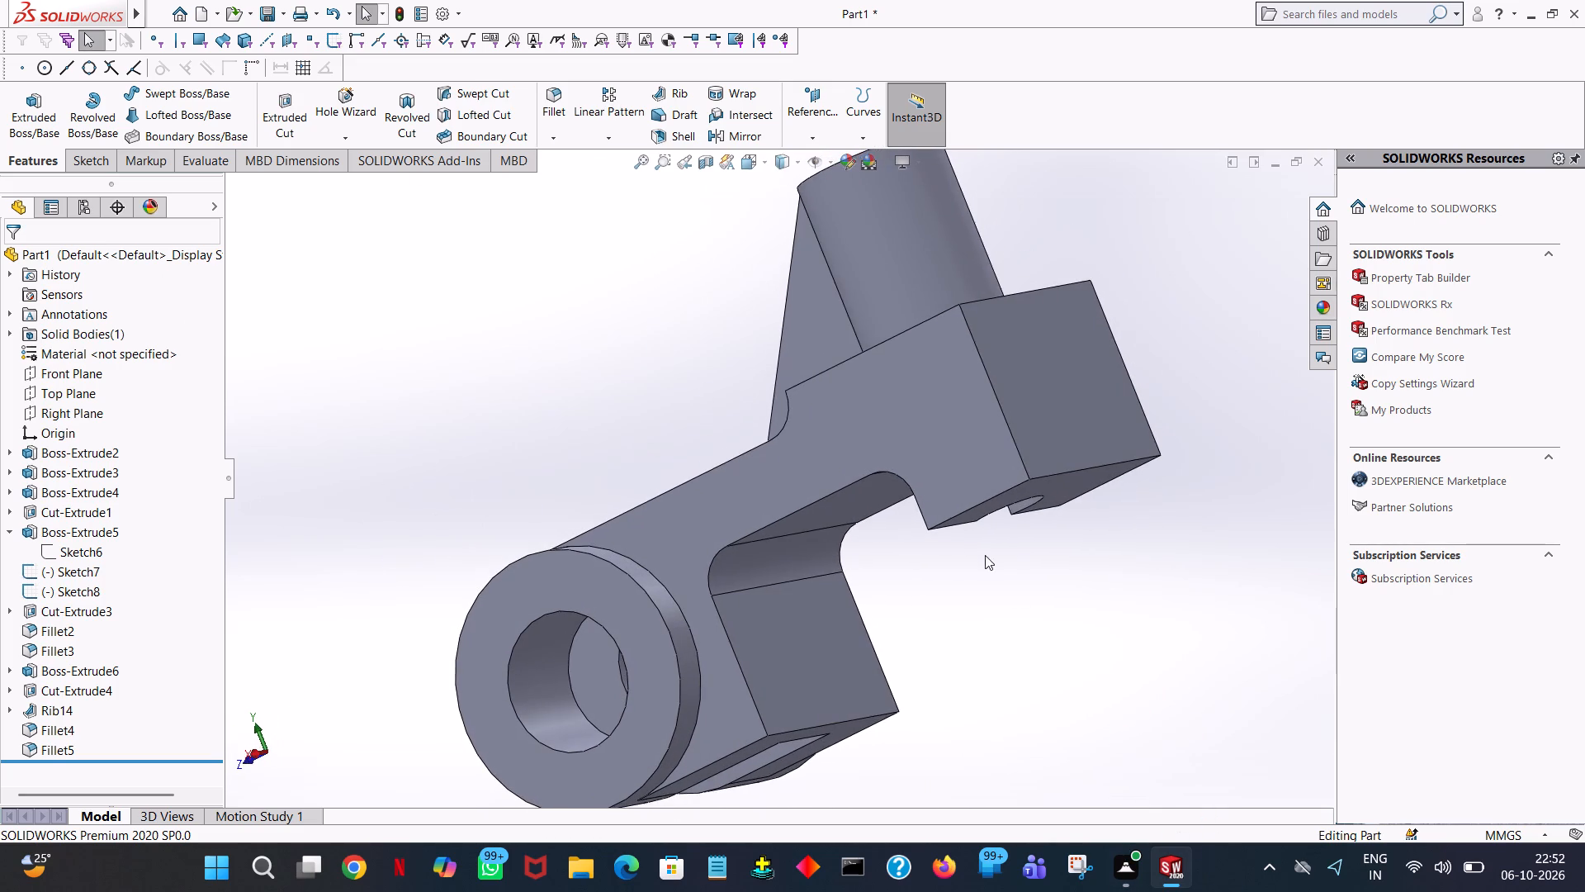
middle_click_drag(997, 586, 1090, 709)
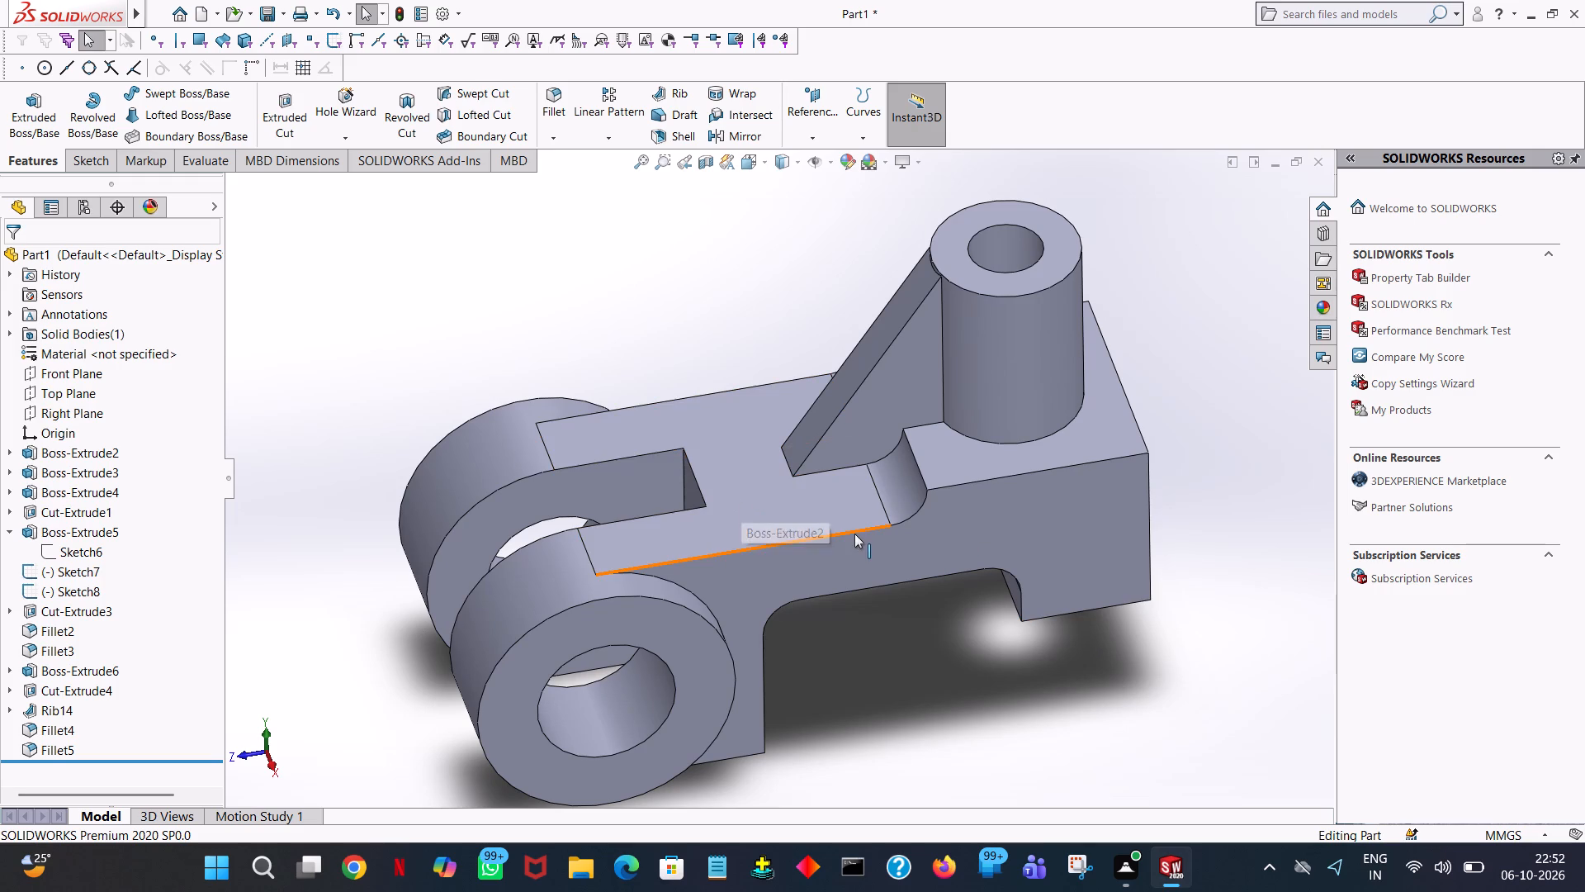
Colour the body's slotted top face and the slotted bottom face at the hub end black.
left_click(821, 490)
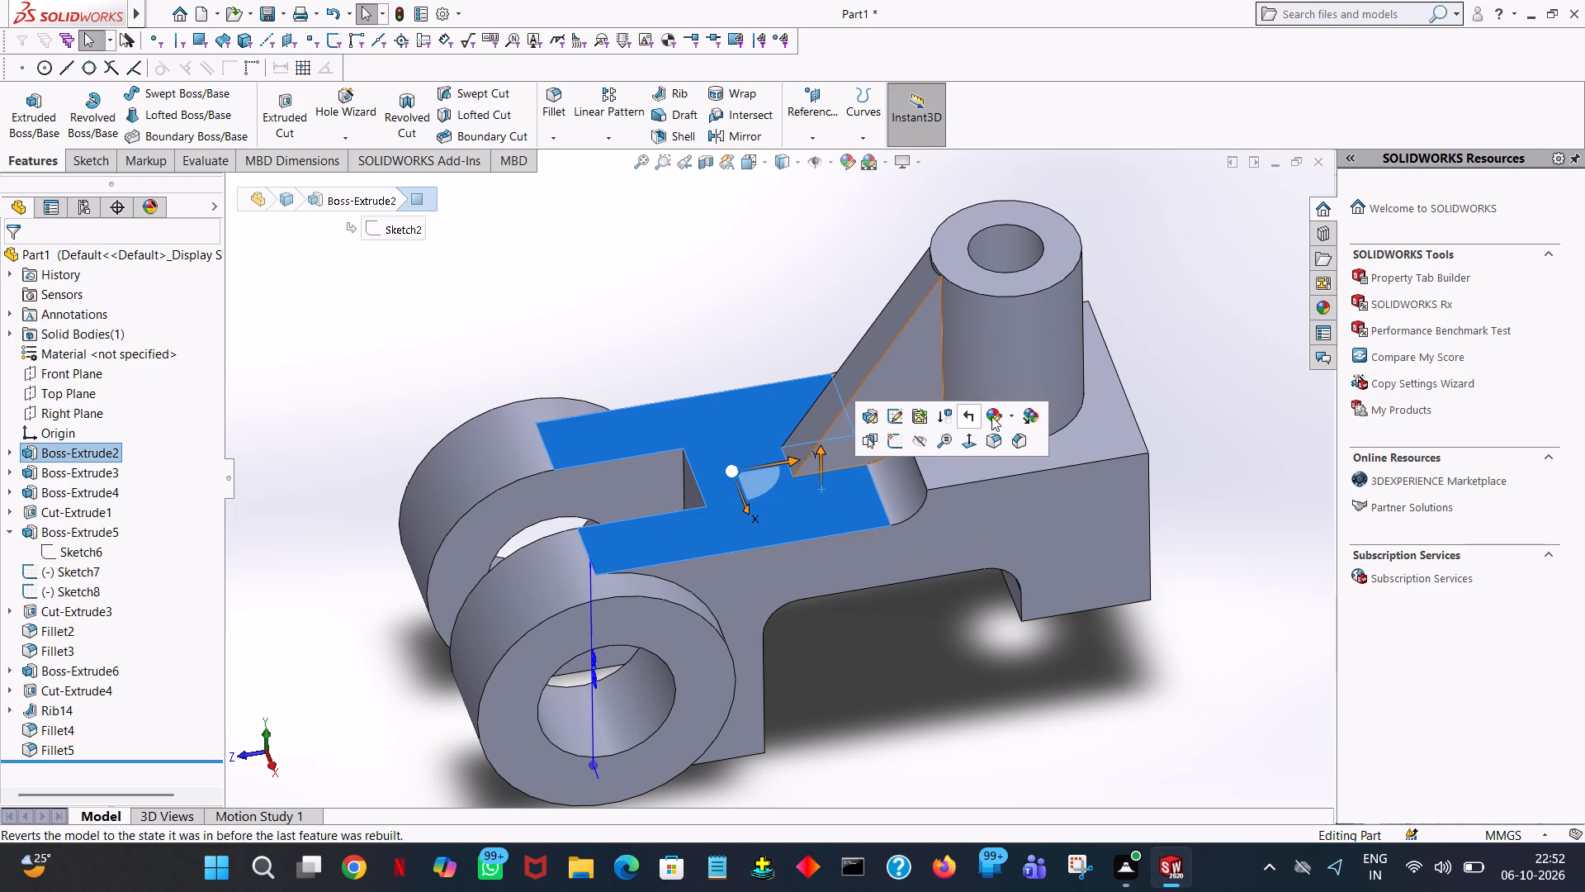
left_click(994, 416)
left_click(996, 450)
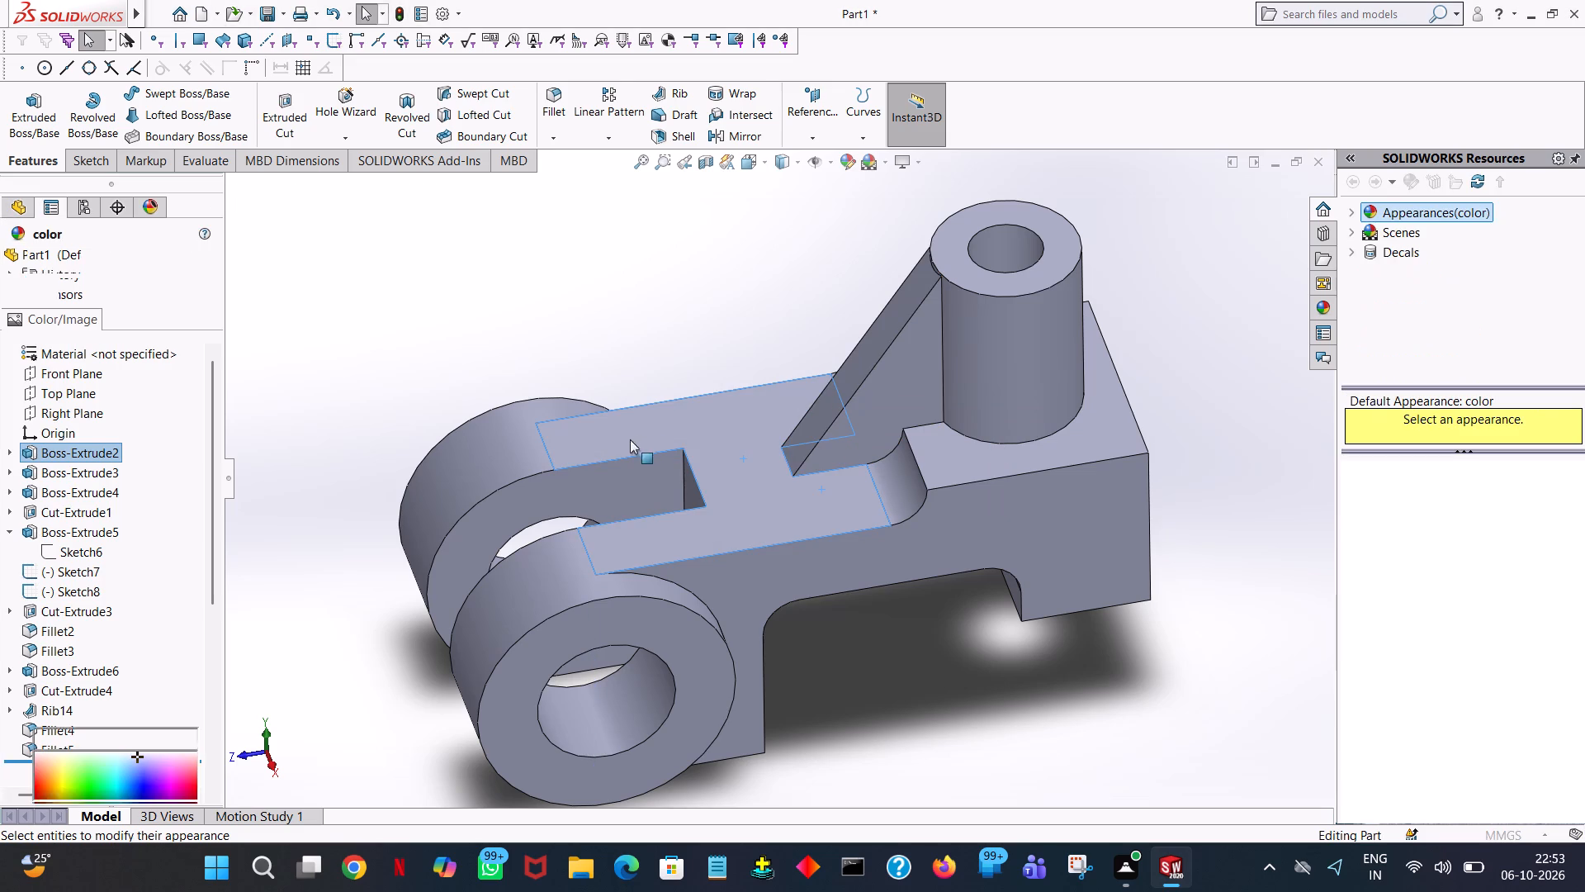
left_click(147, 700)
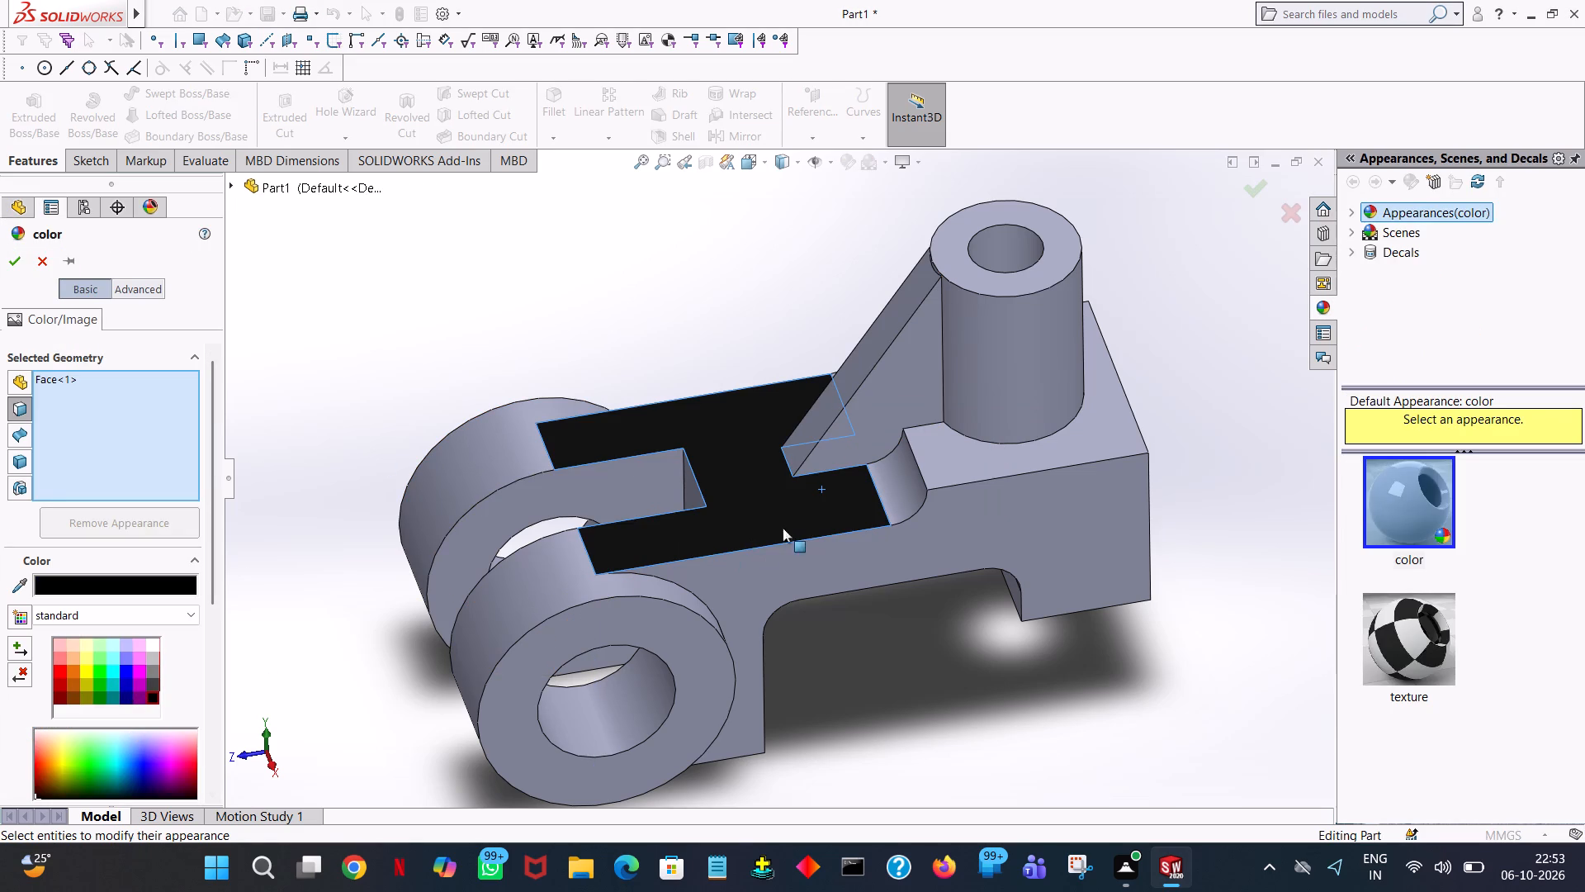
middle_click_drag(1294, 514, 1298, 510)
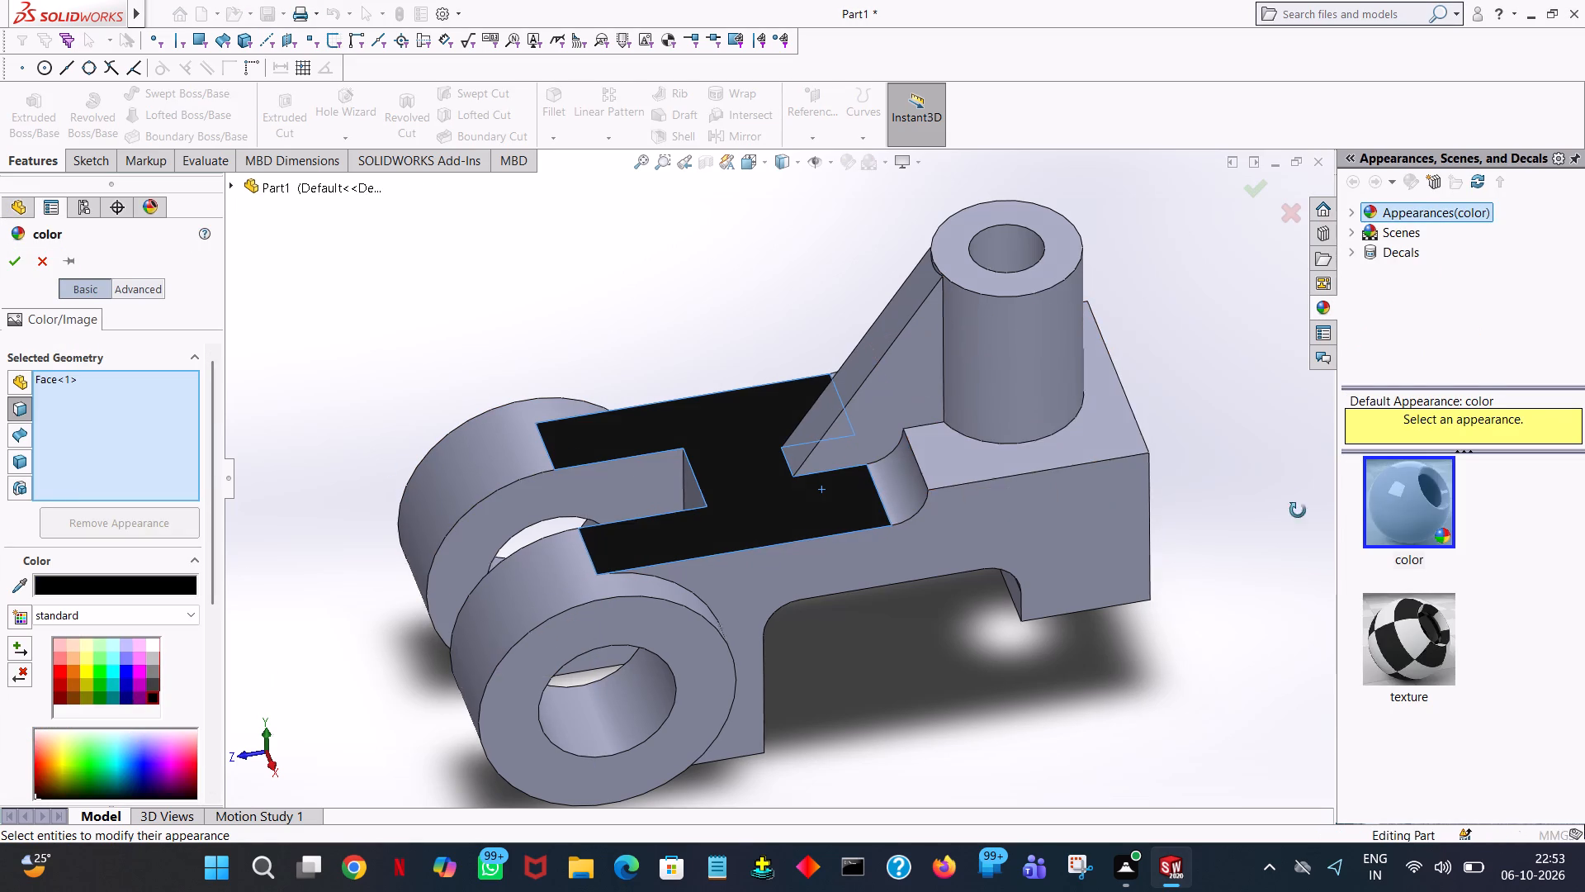
middle_click_drag(1298, 510, 1339, 155)
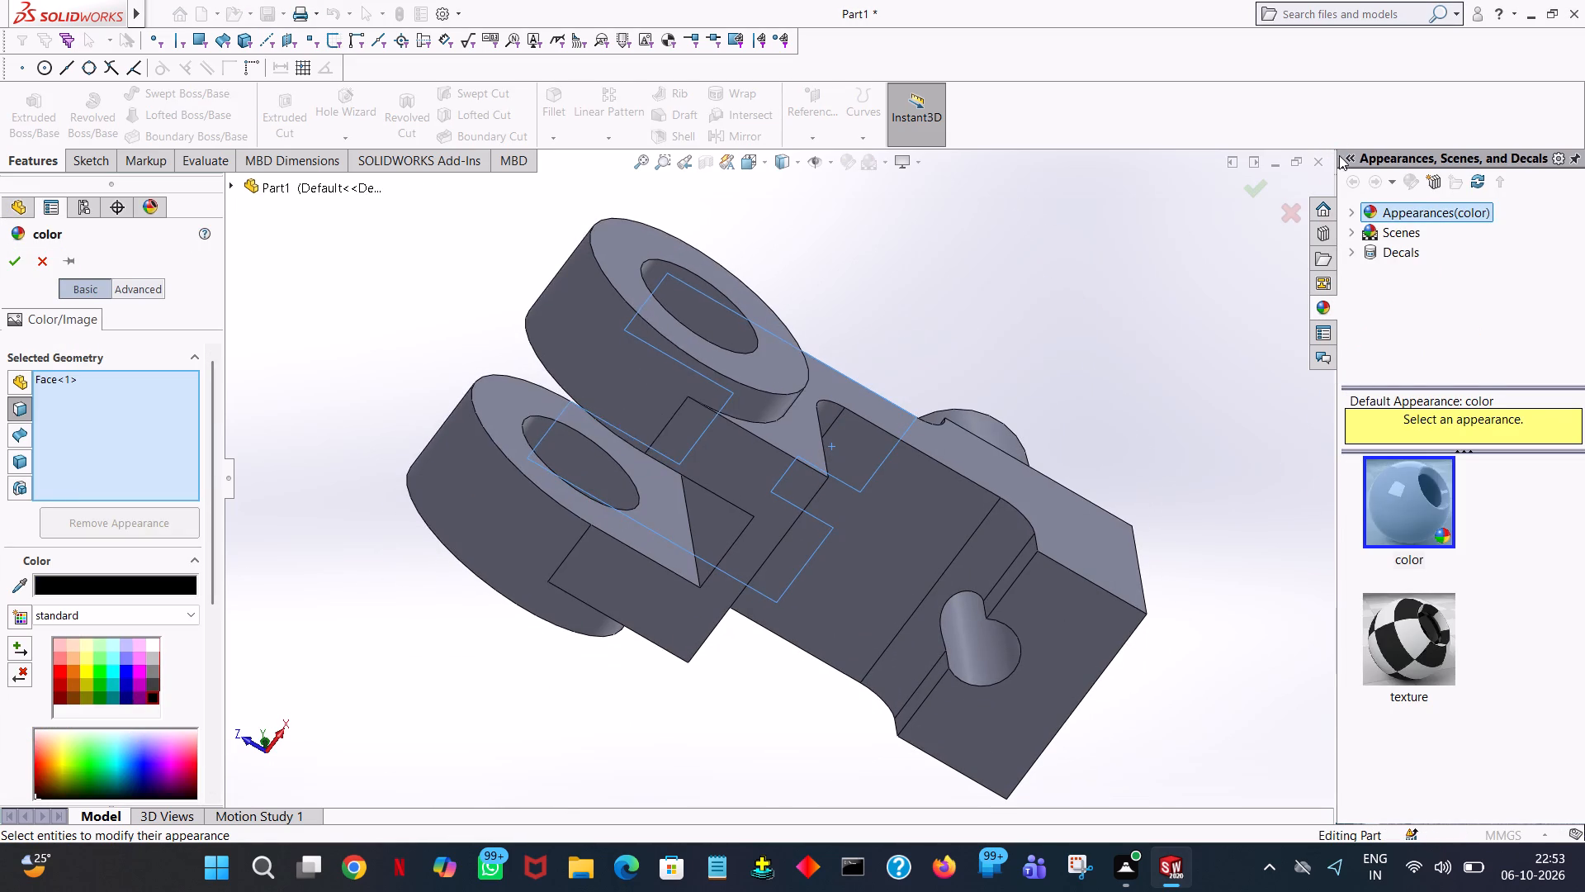
left_click(696, 449)
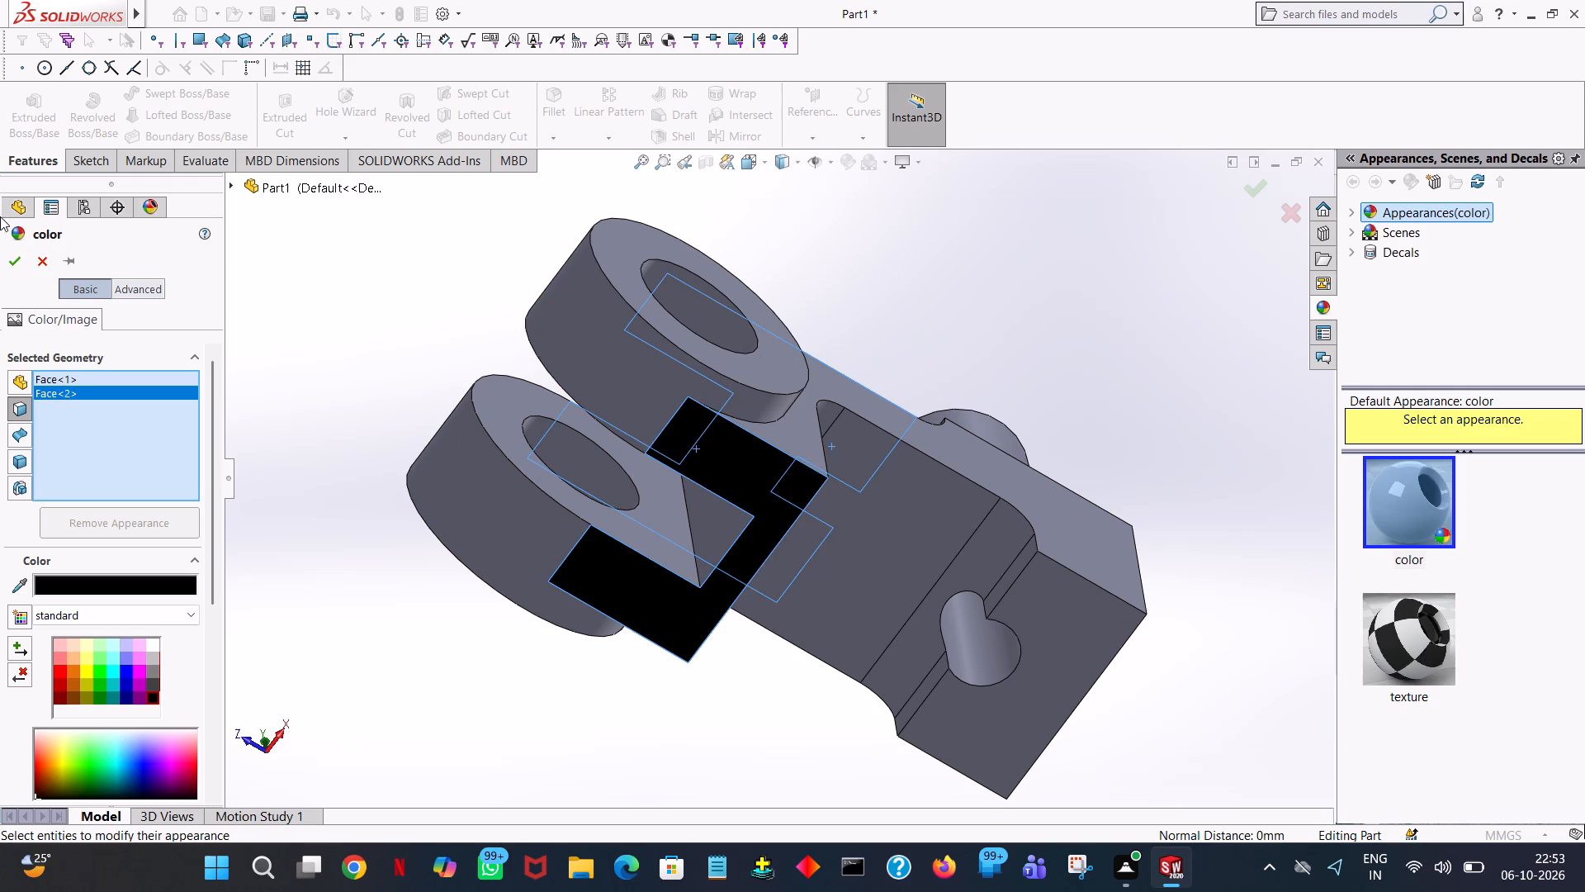
left_click(9, 254)
Colour the outer cylindrical faces of both hubs and the hub block's vertical face toward the underside recess light pink.
middle_click_drag(977, 275, 989, 602)
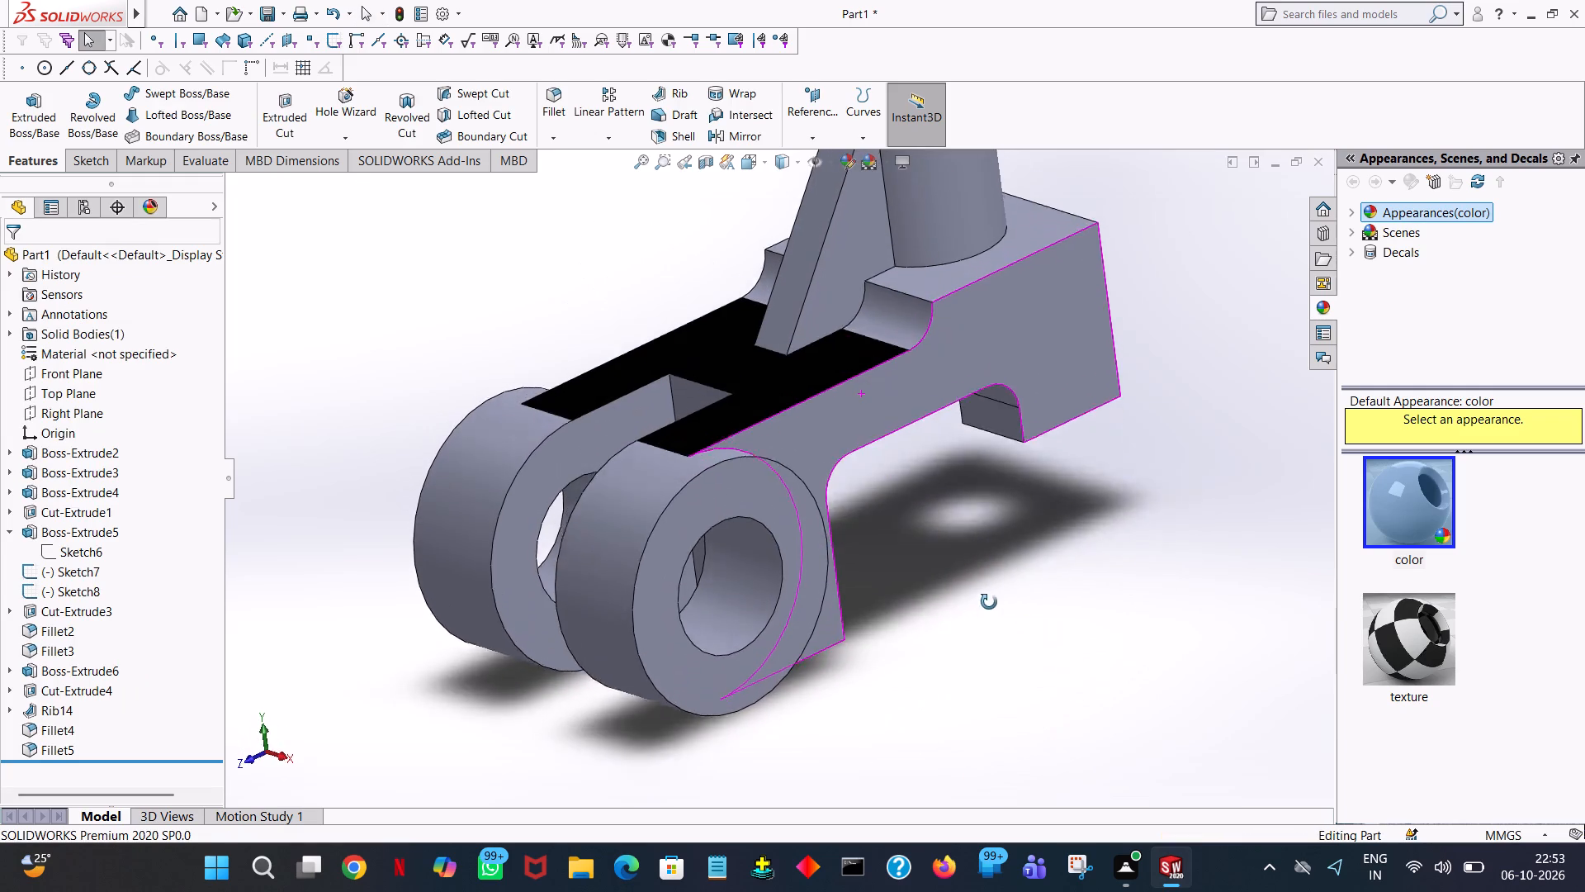
middle_click_drag(989, 602, 986, 613)
left_click(602, 550)
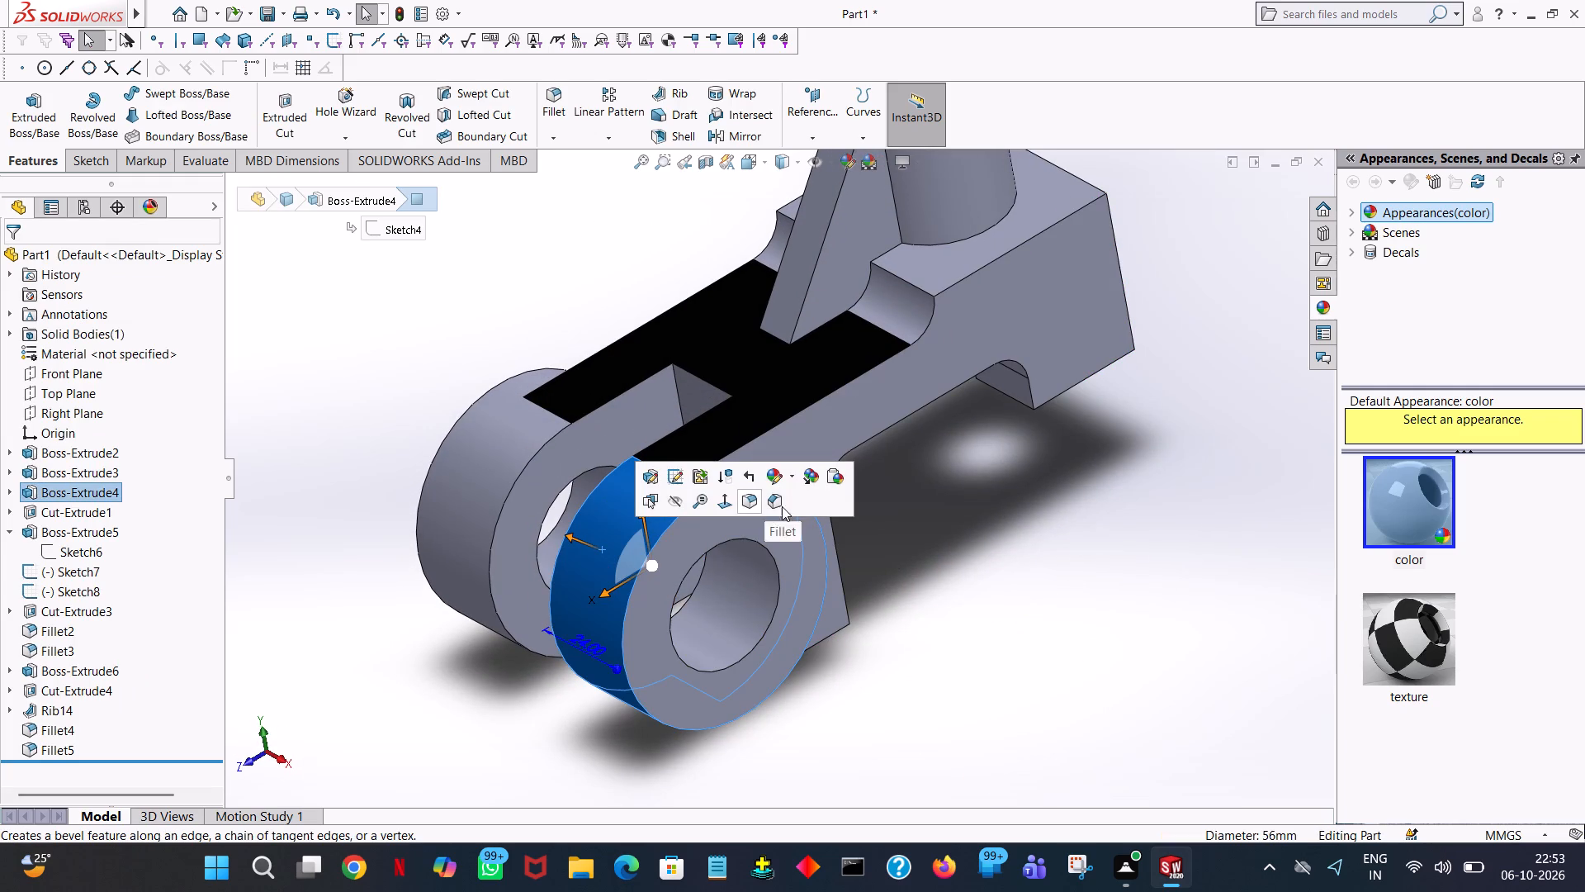
left_click(776, 484)
left_click(807, 515)
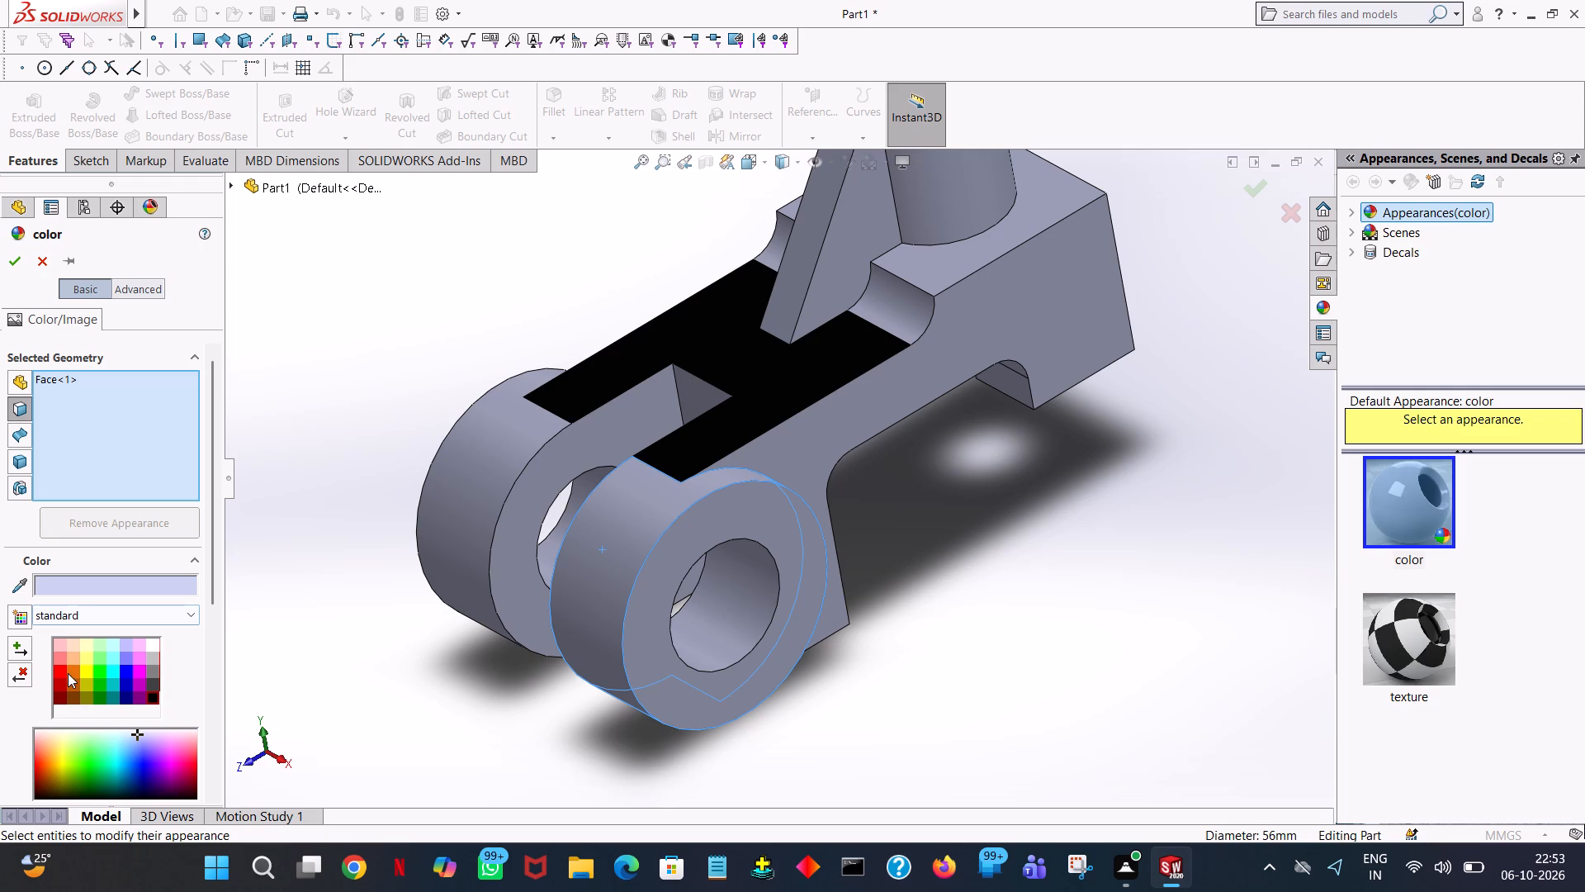
left_click(58, 651)
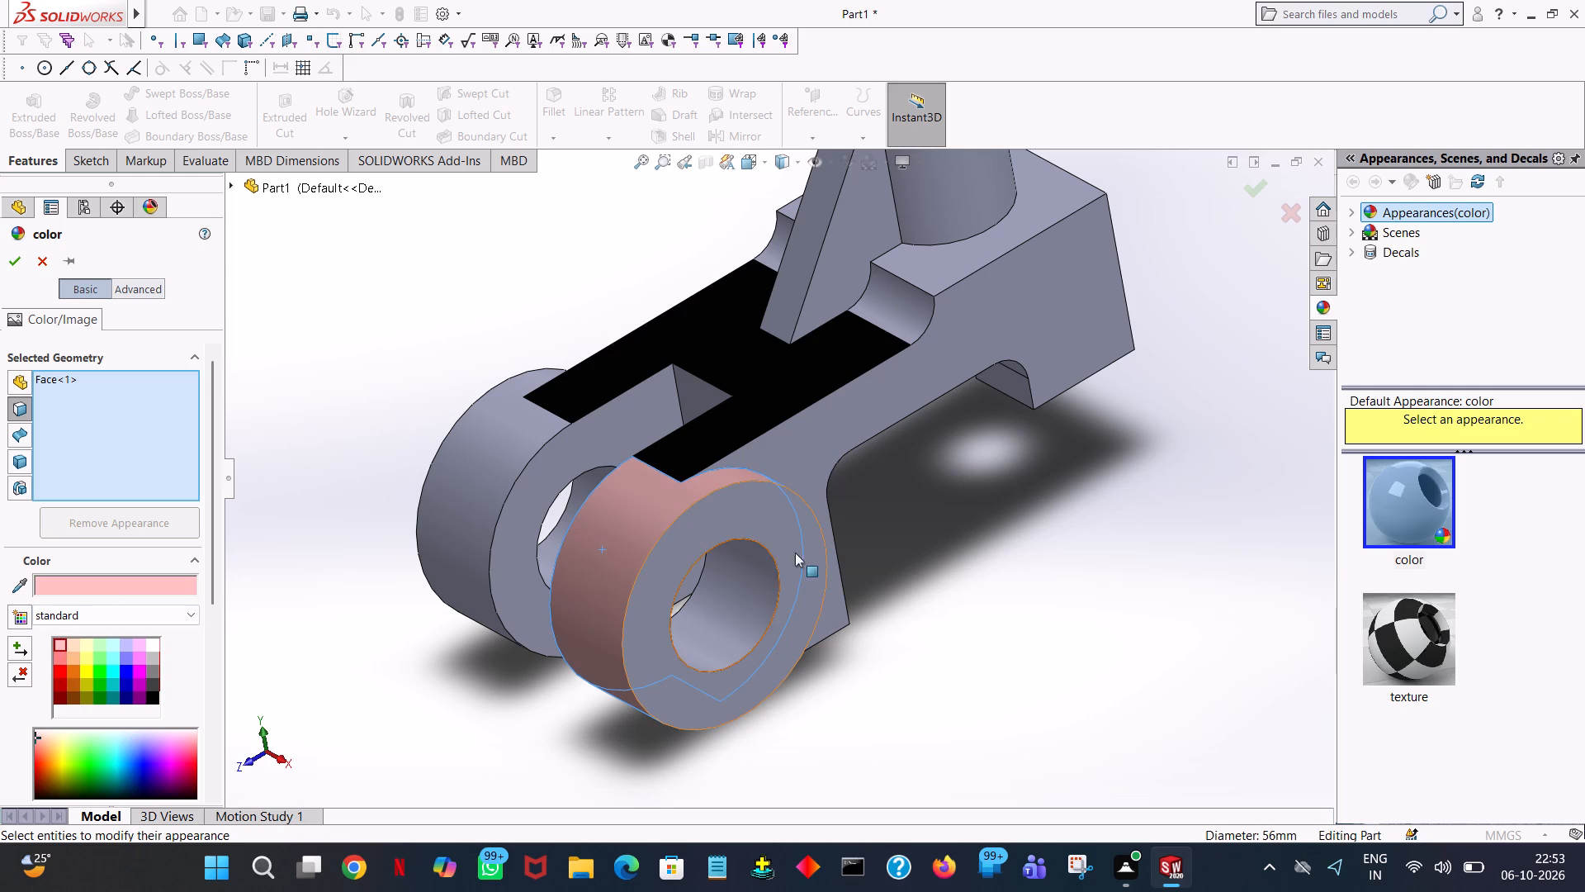
left_click(485, 500)
middle_click_drag(494, 491, 628, 385)
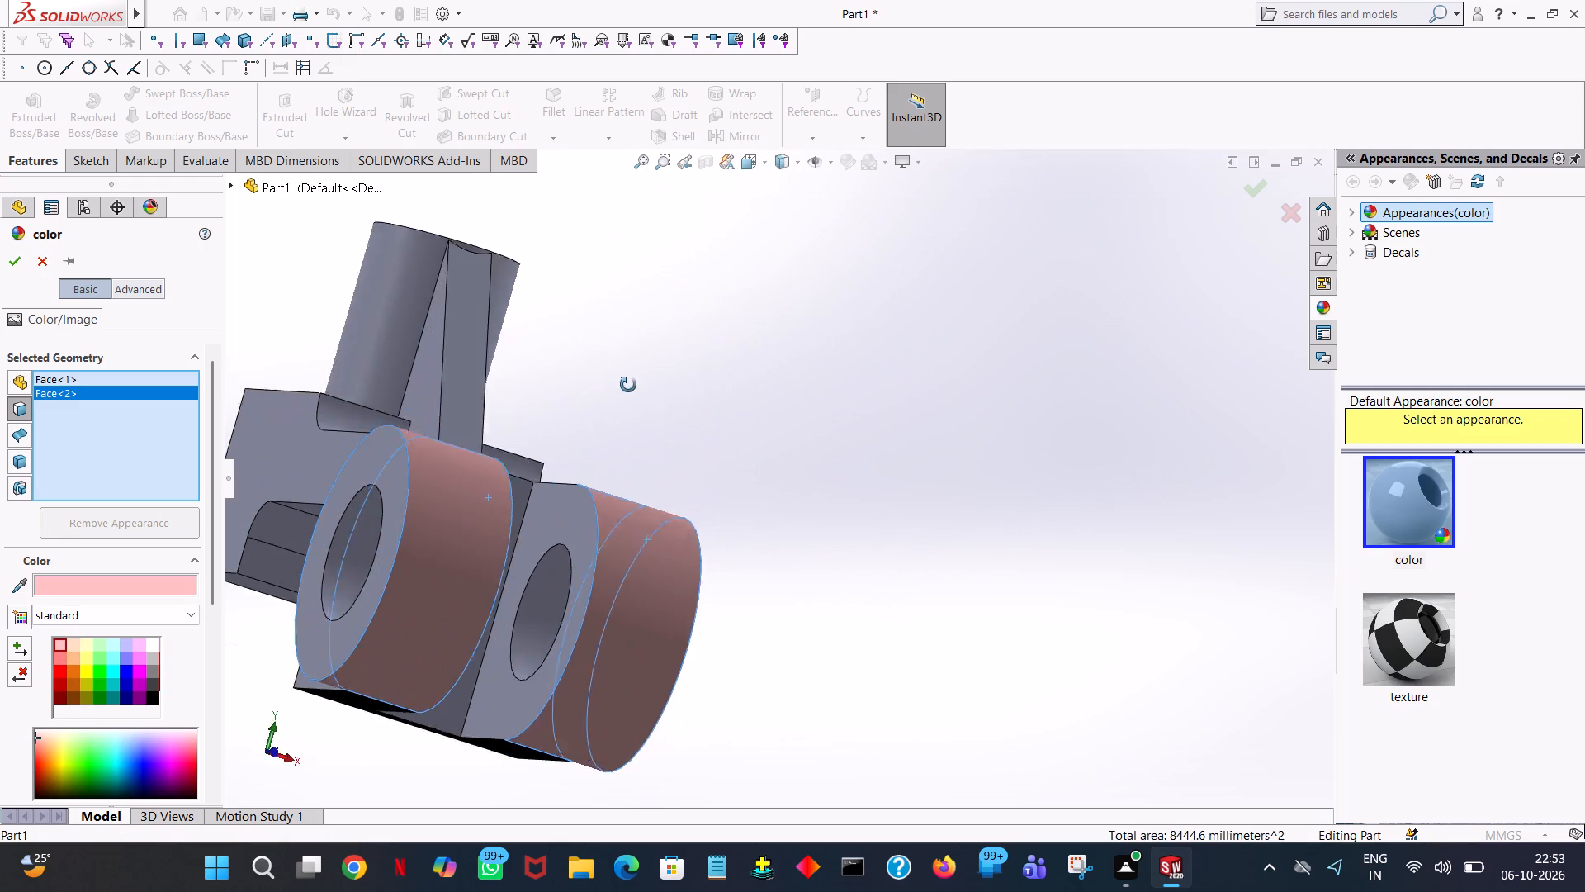
middle_click_drag(628, 385, 447, 473)
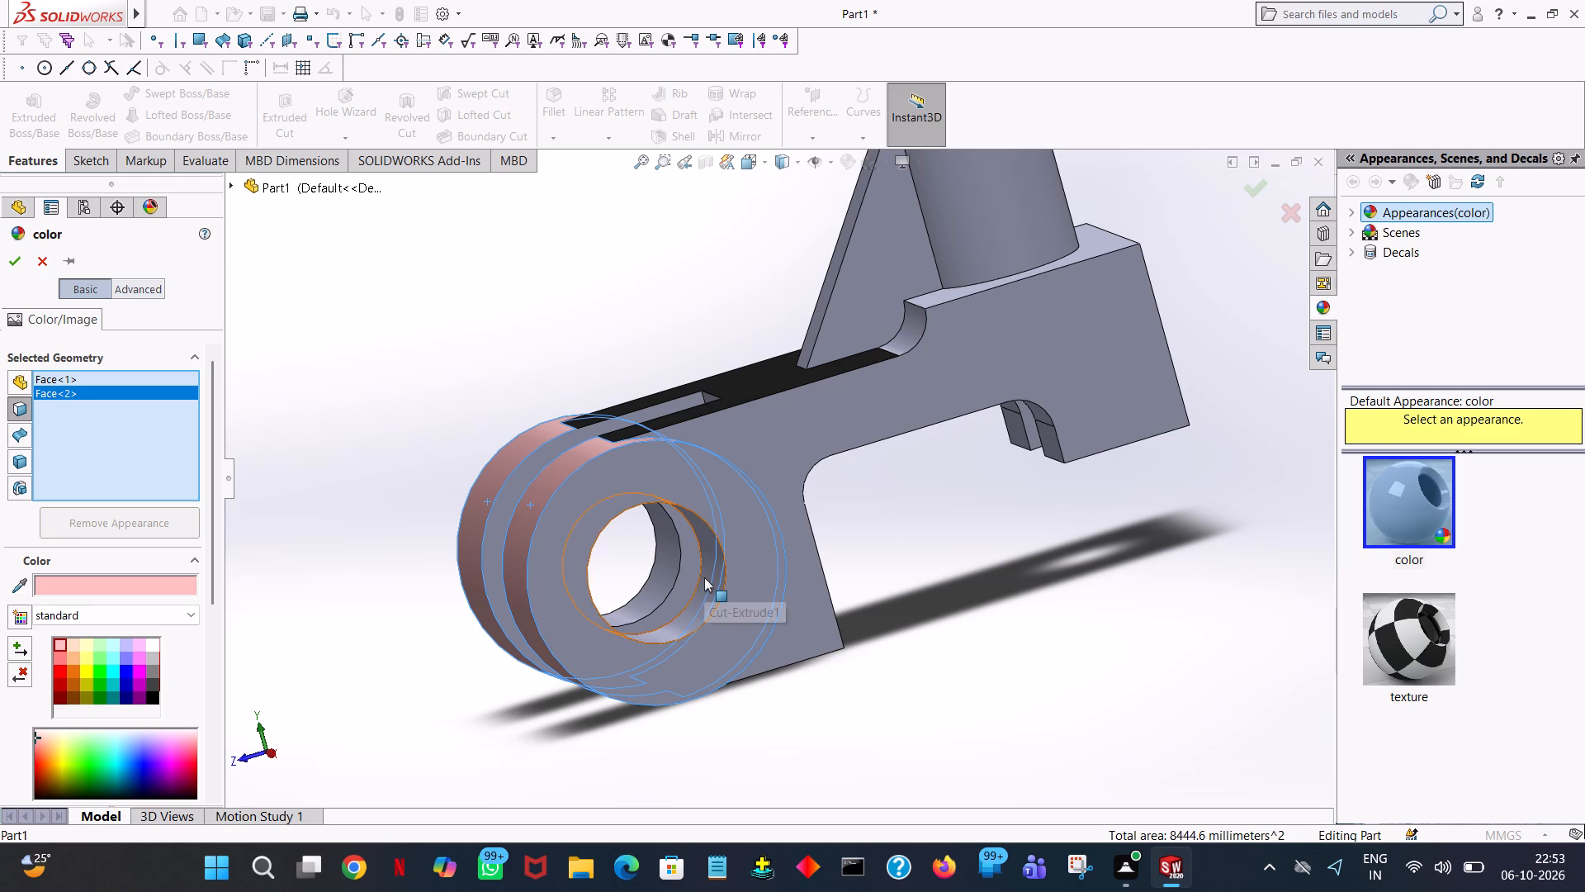
middle_click_drag(1080, 516, 1177, 488)
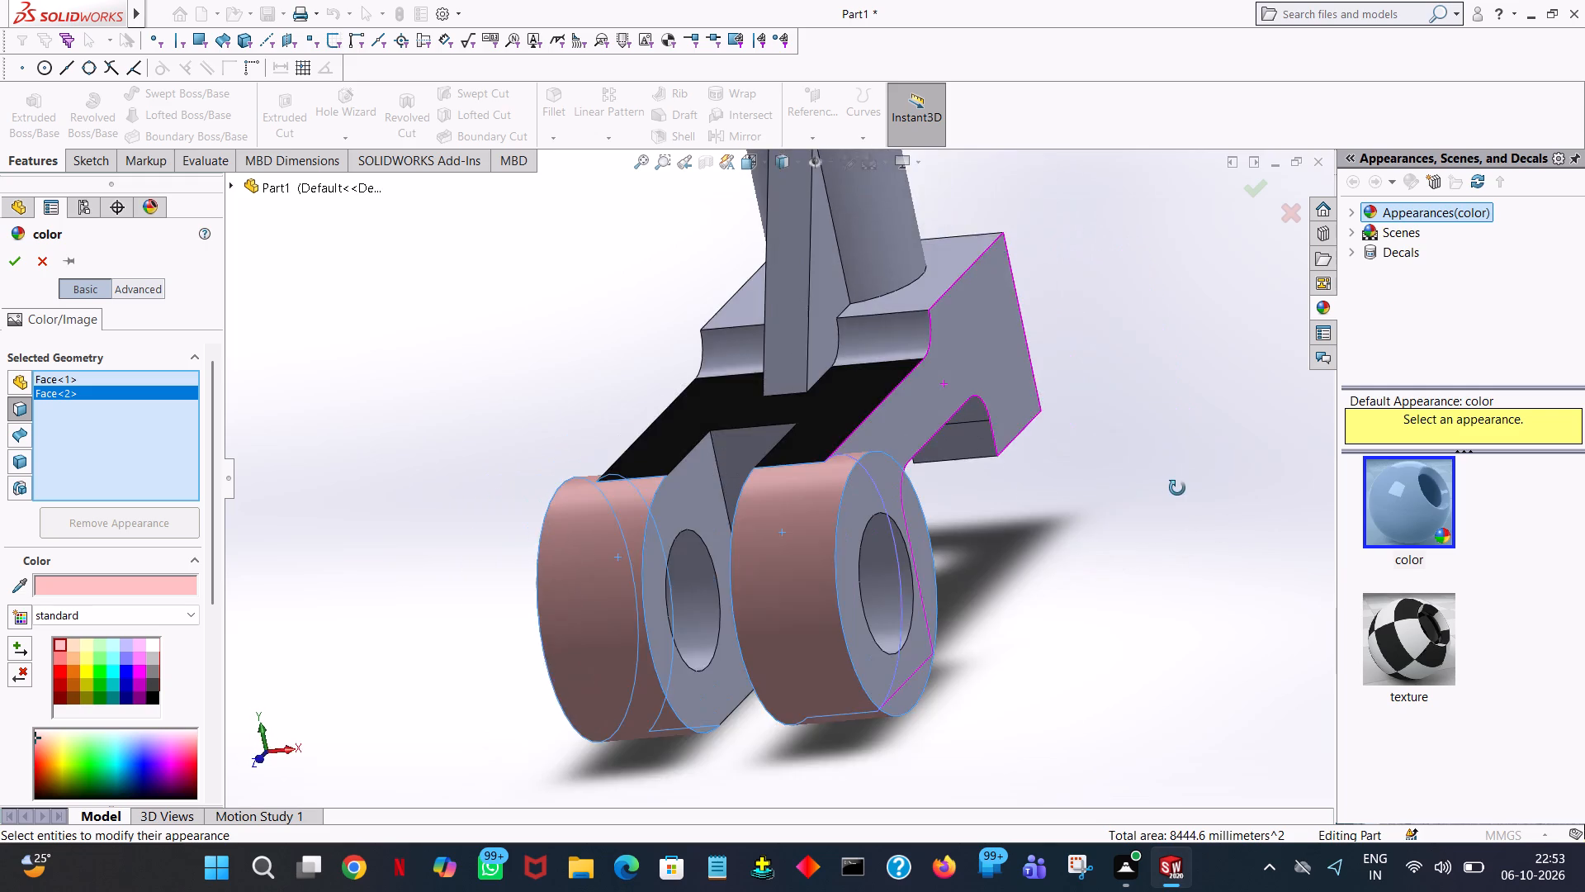
middle_click_drag(1177, 488, 1387, 591)
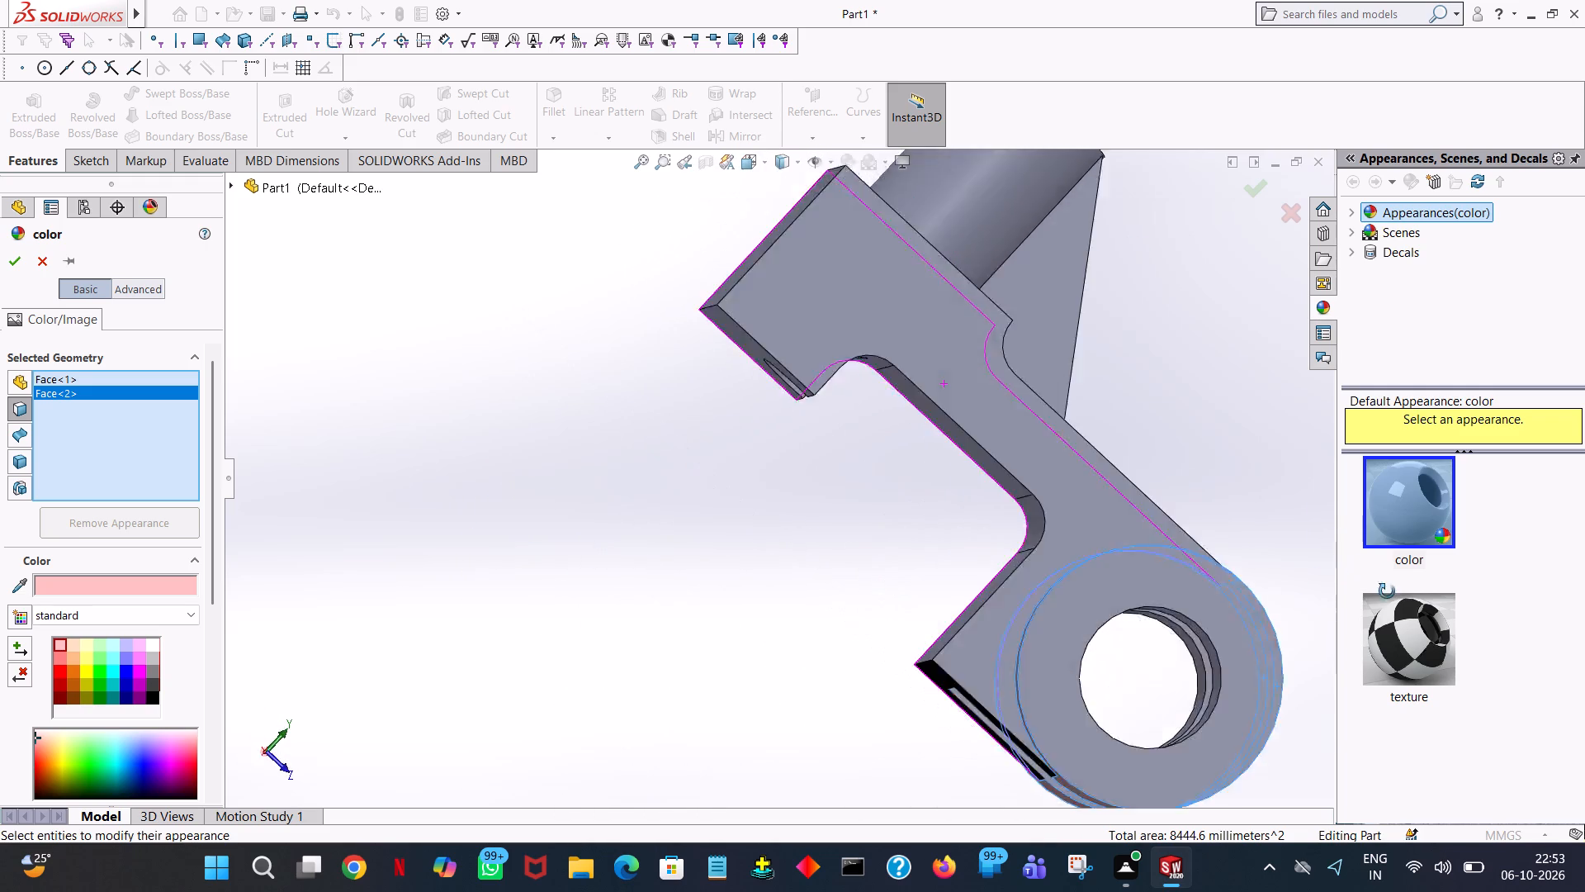
middle_click_drag(1387, 591, 1431, 672)
left_click(1053, 644)
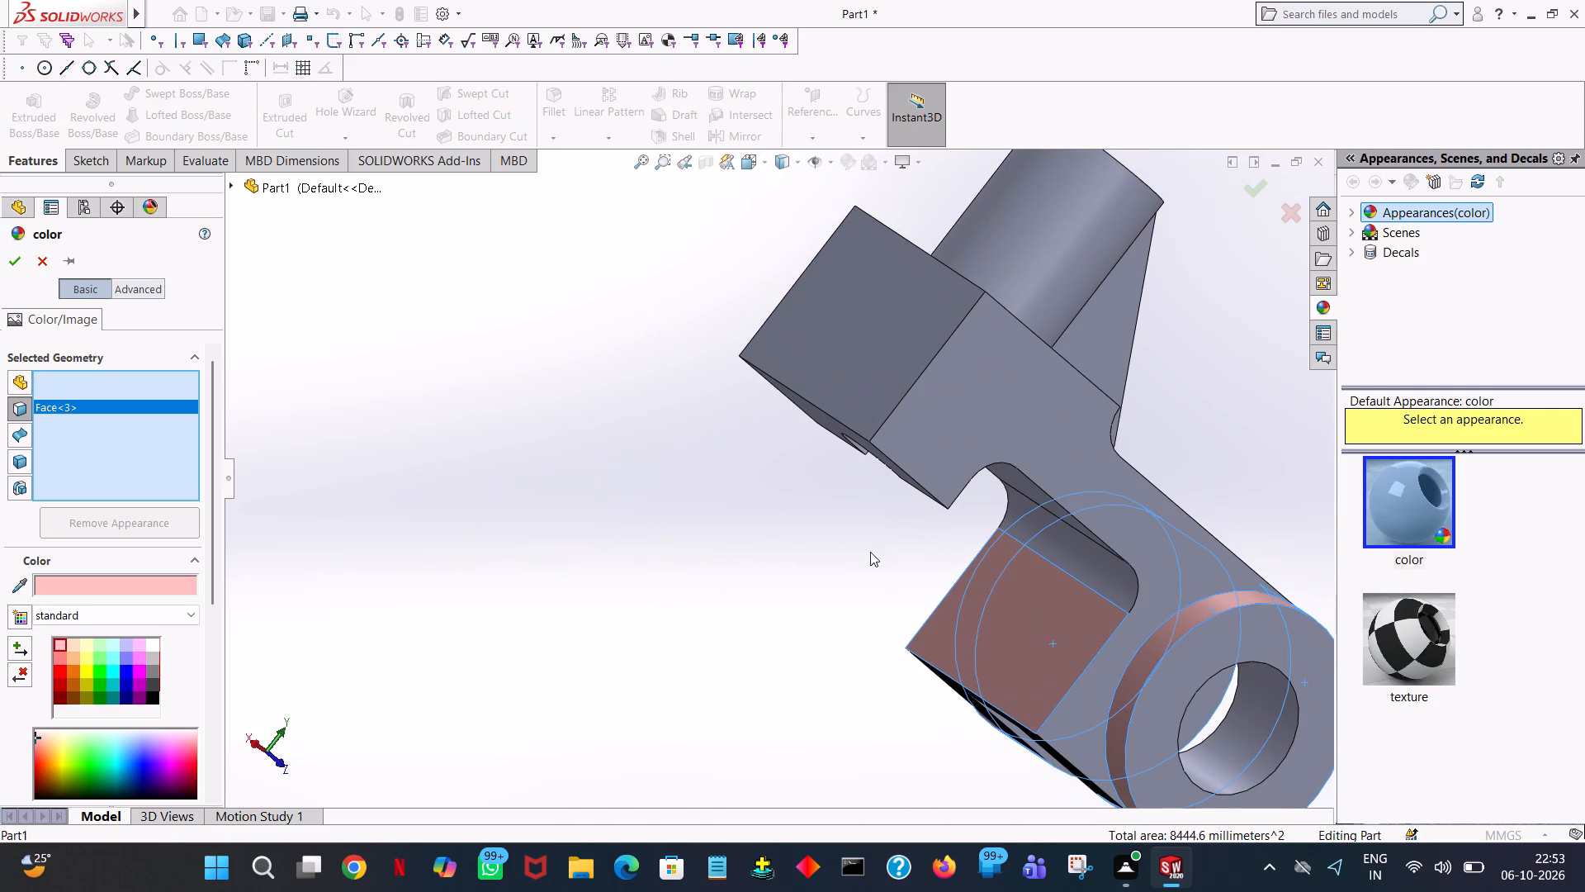
left_click(18, 252)
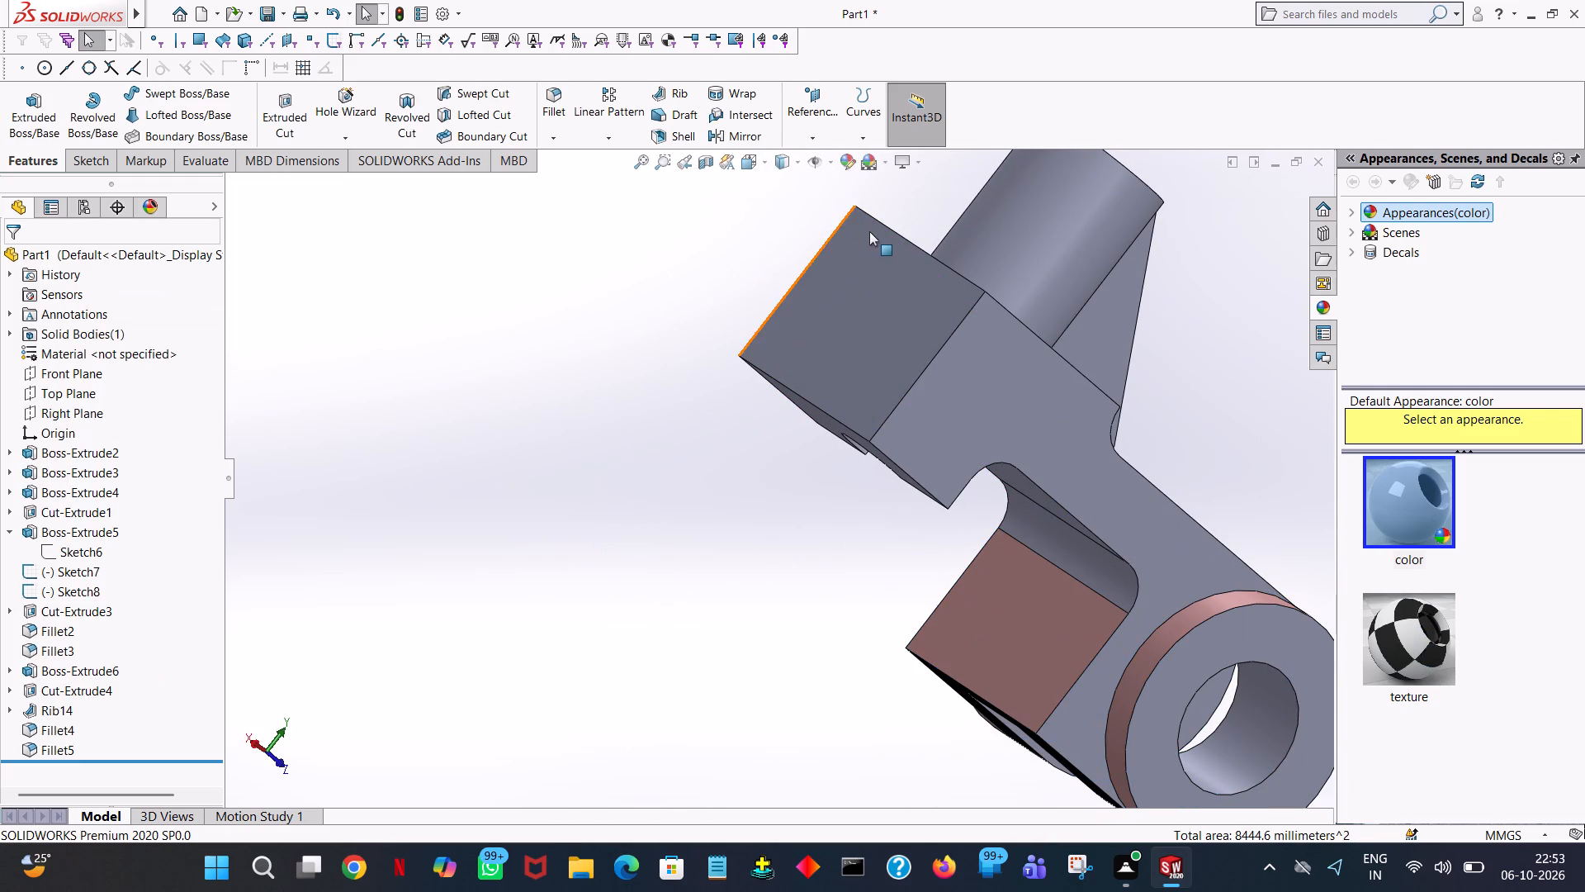
Colour the outer cylindrical face of the bored boss light pink.
middle_click_drag(869, 233, 632, 310)
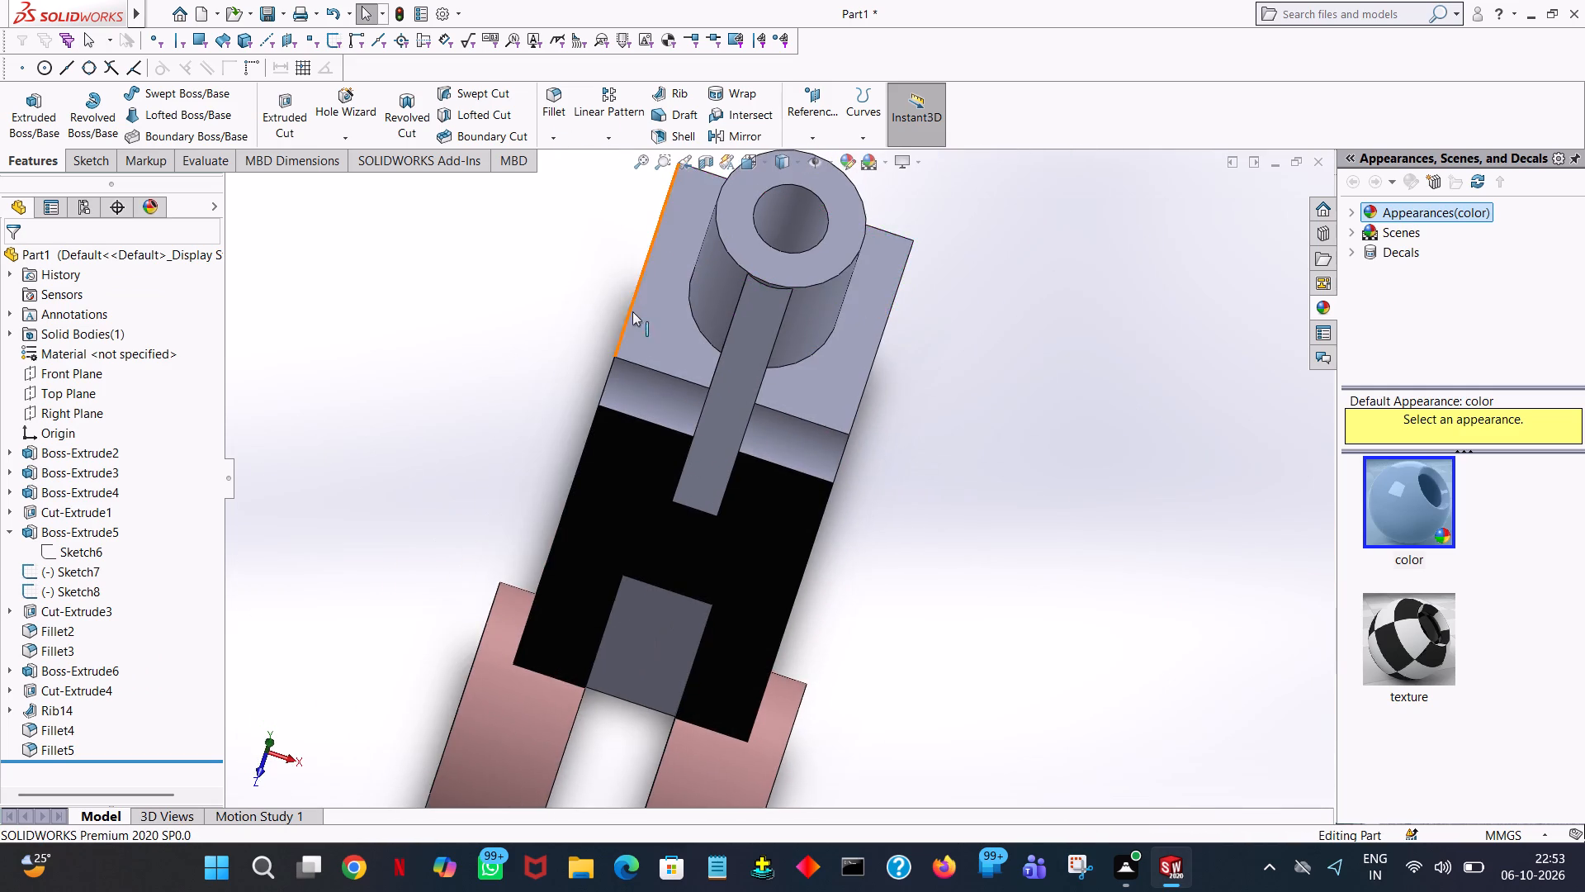
middle_click_drag(640, 311, 769, 344)
left_click(765, 267)
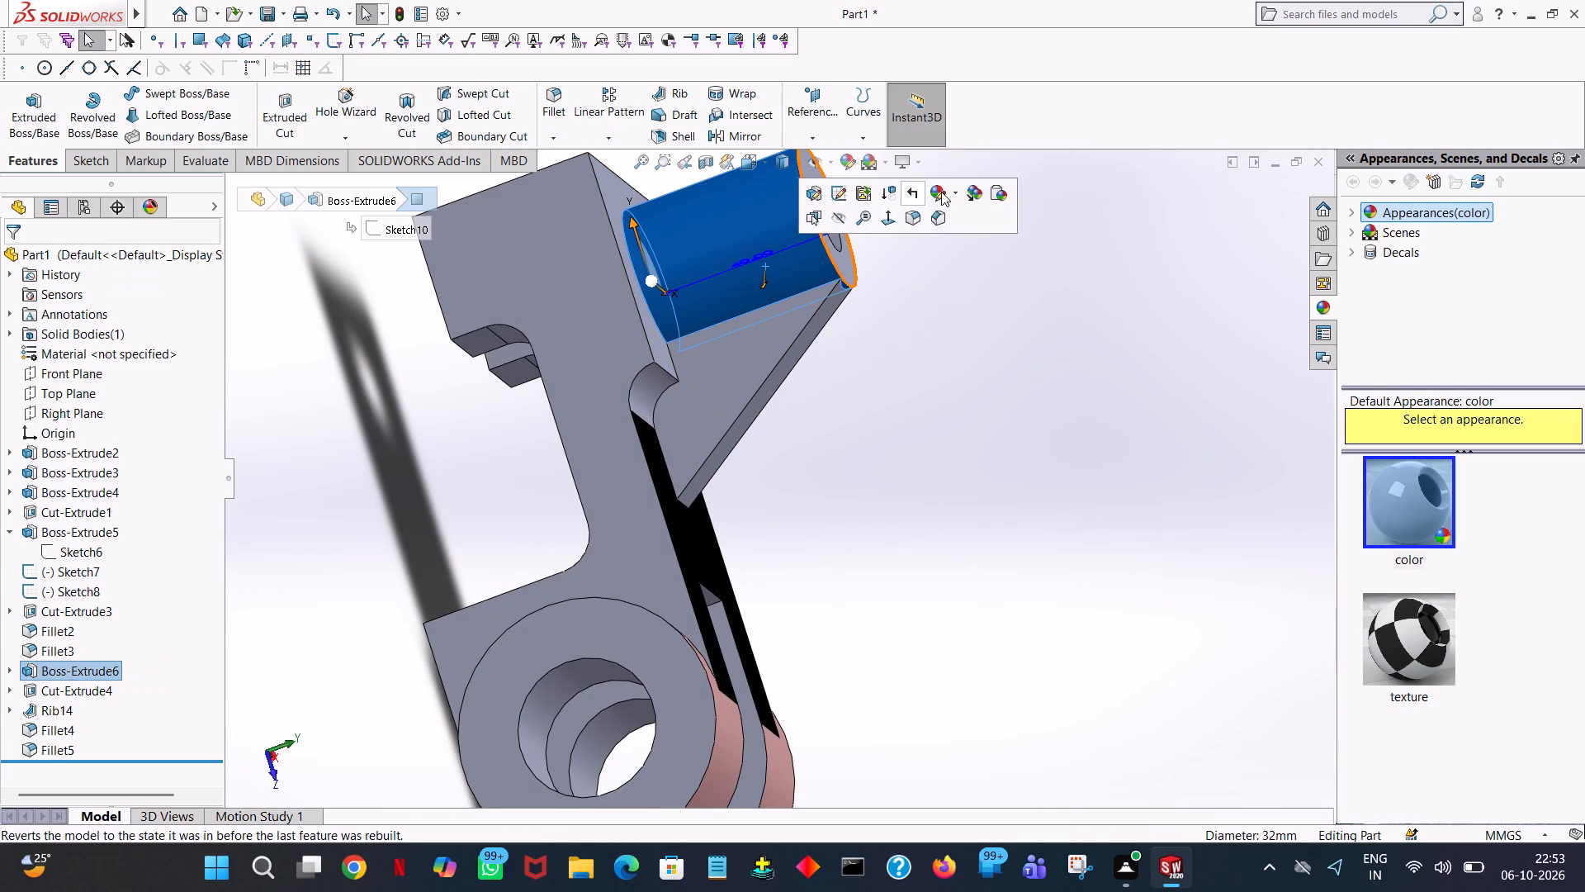
left_click(941, 192)
left_click(948, 235)
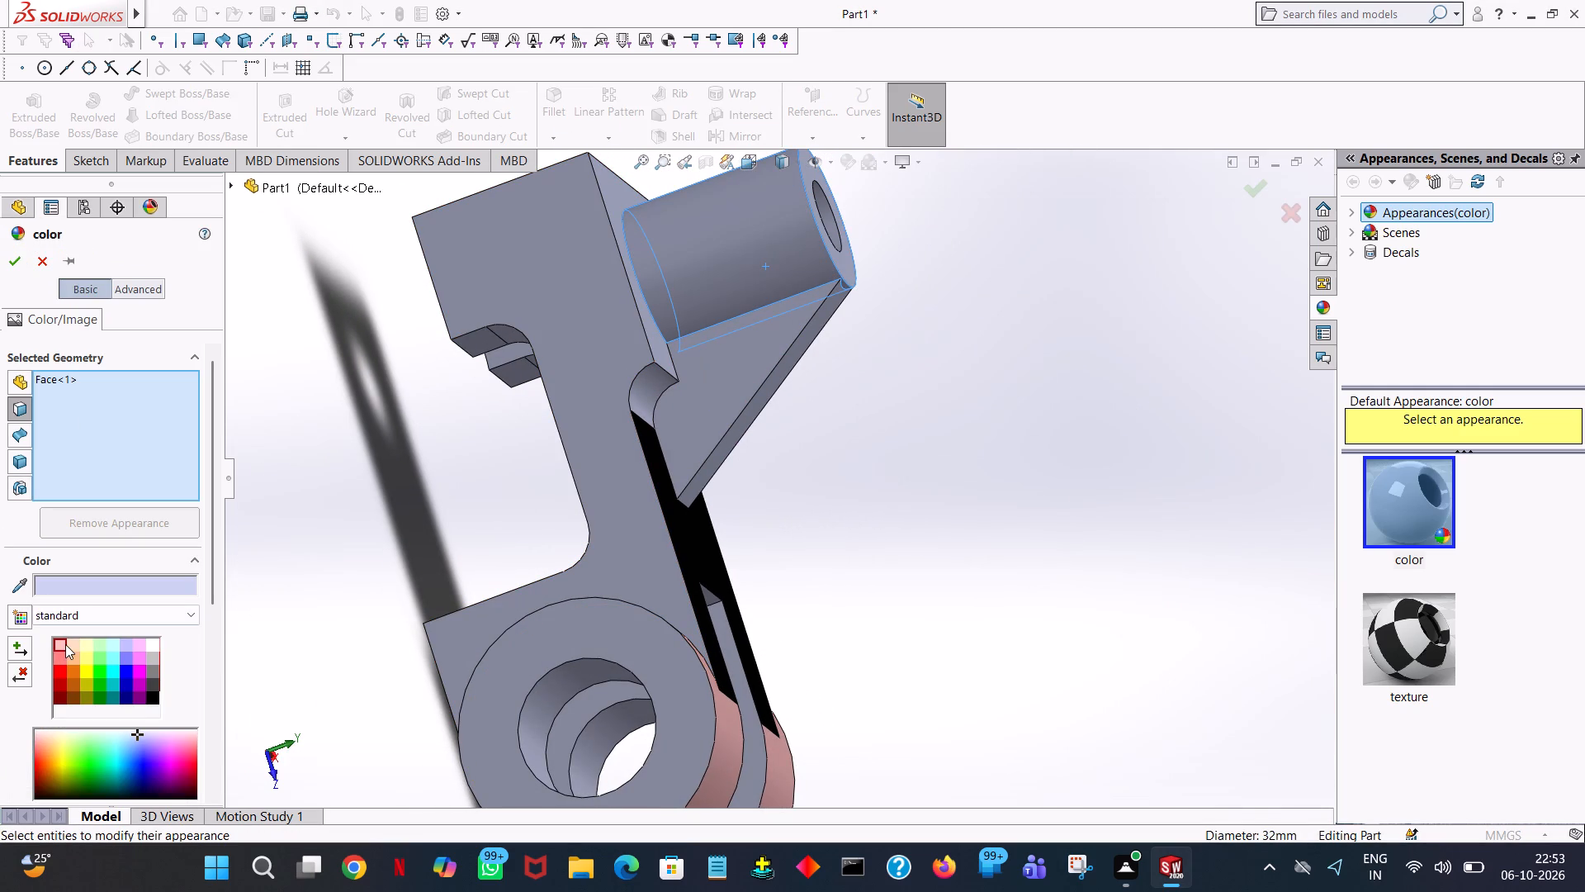
left_click(59, 645)
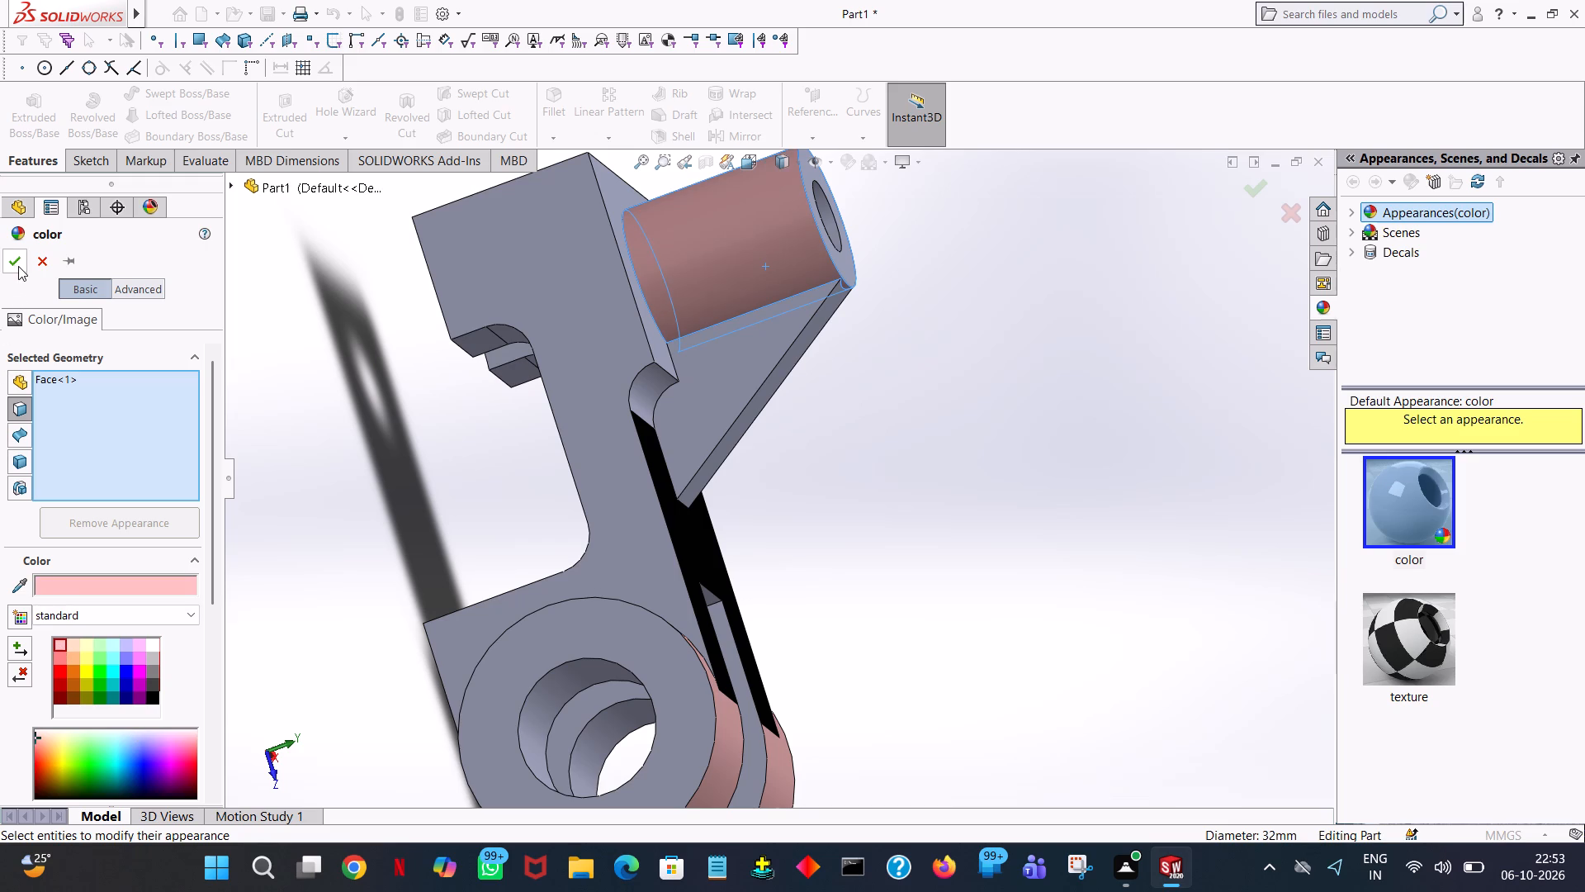
left_click(18, 264)
Colour the raised block's top face around the boss and the outer end faces of both hubs dark blue.
middle_click_drag(435, 437, 268, 152)
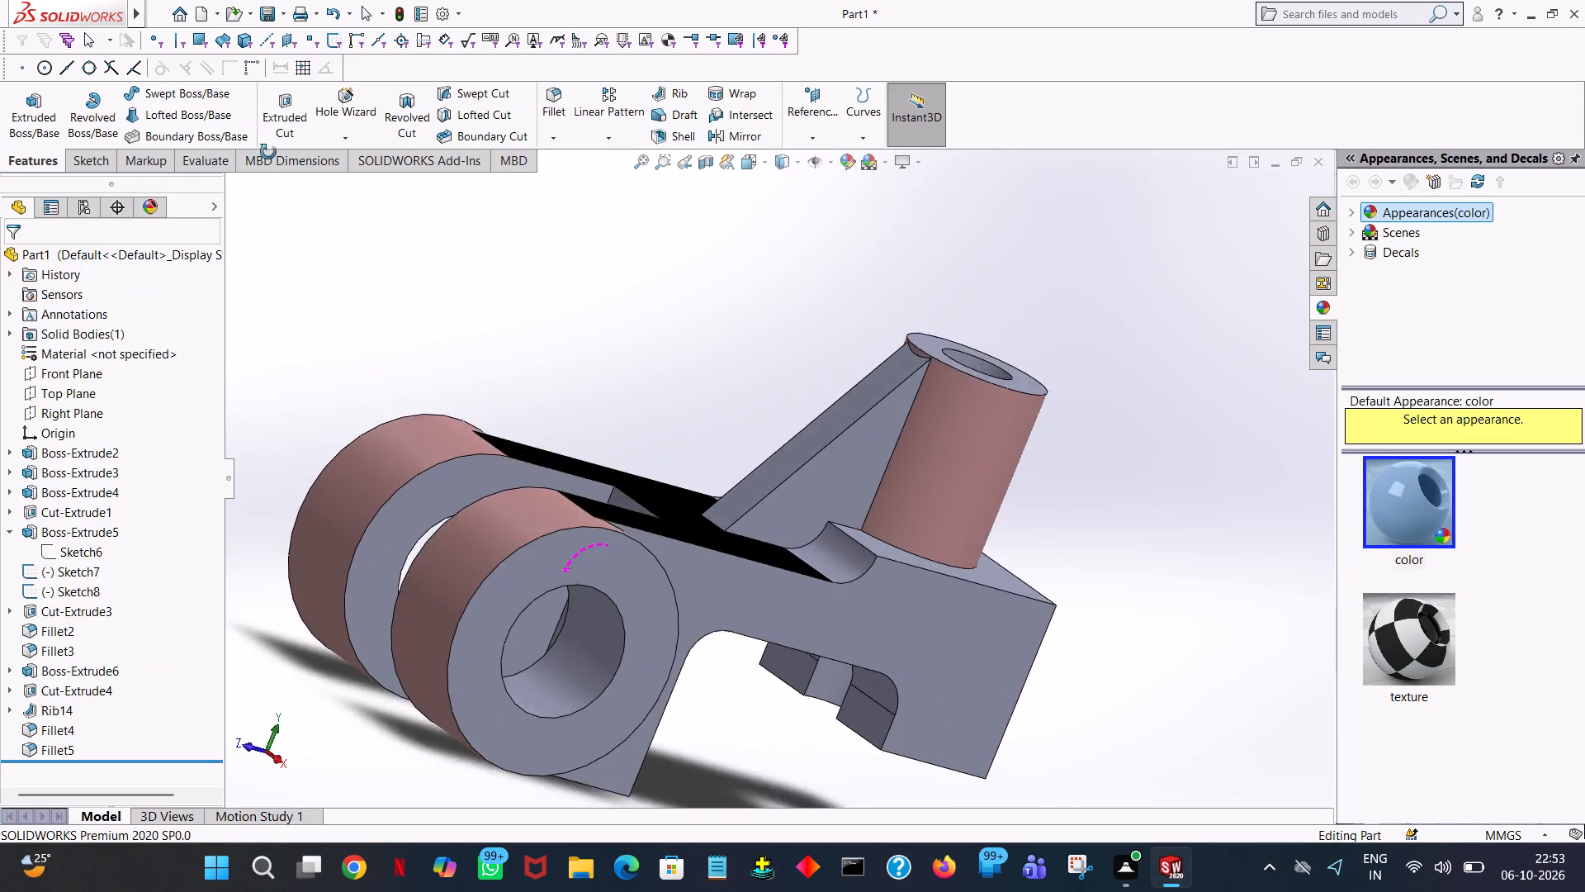
middle_click_drag(268, 152, 213, 222)
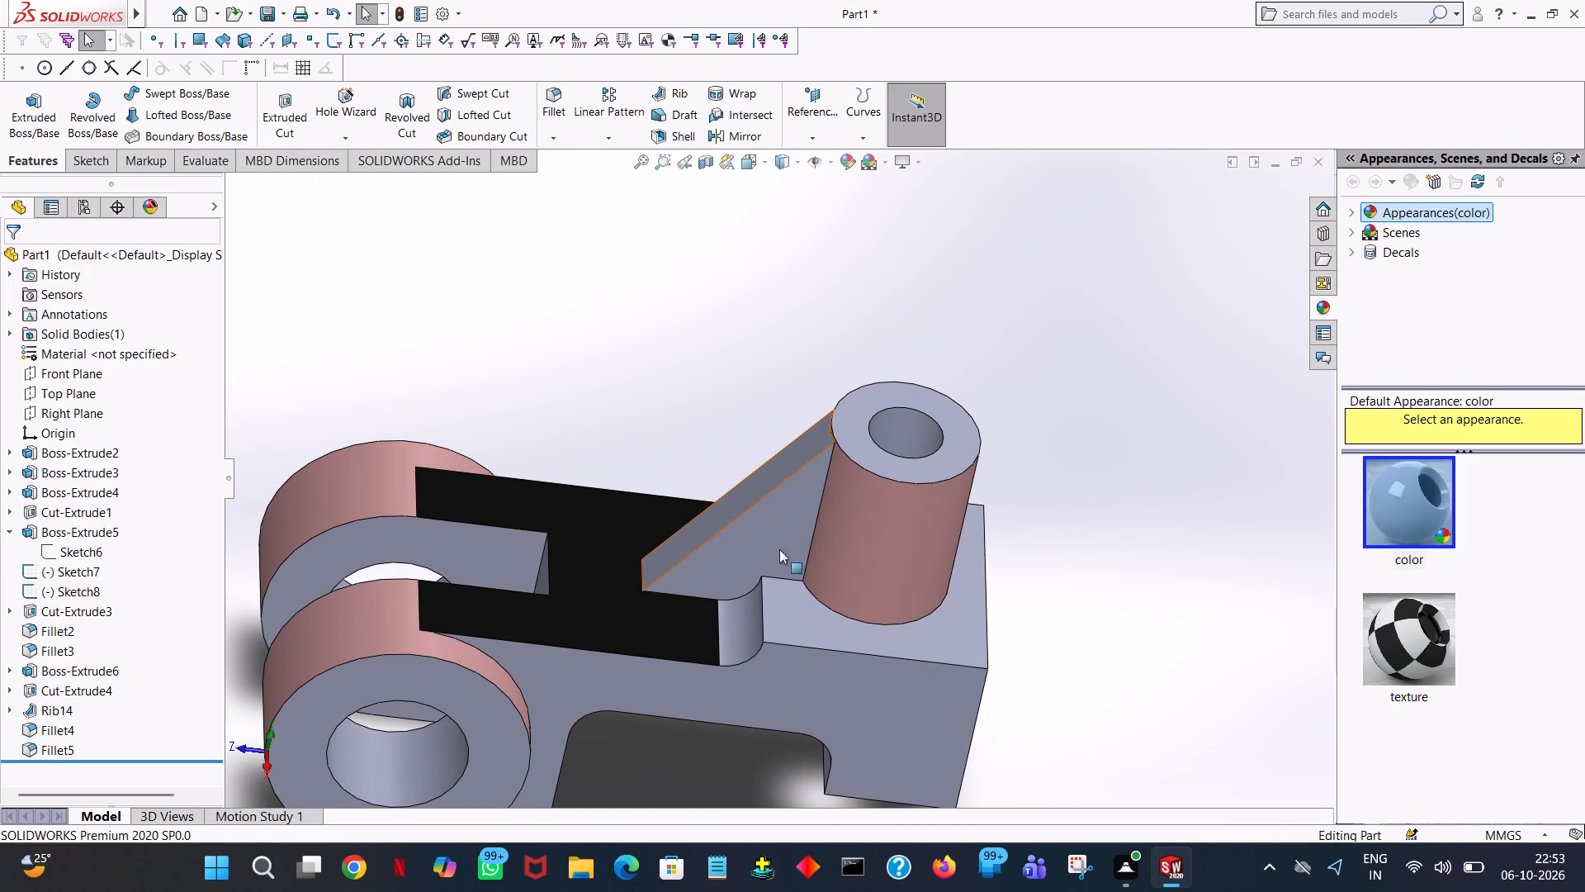
left_click(974, 615)
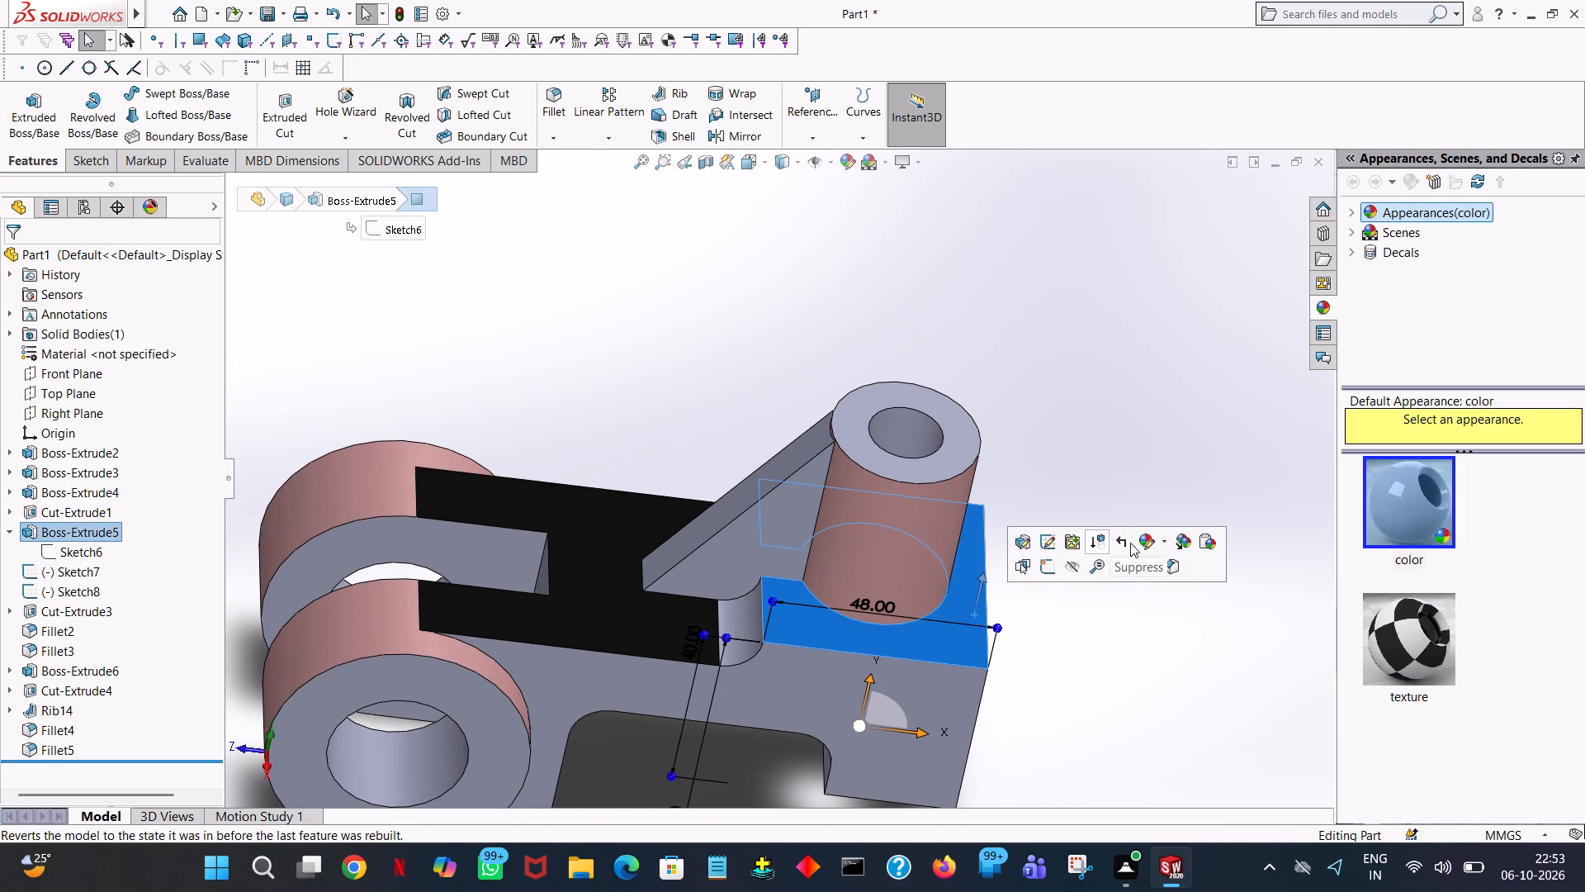
left_click(1152, 543)
left_click(1168, 585)
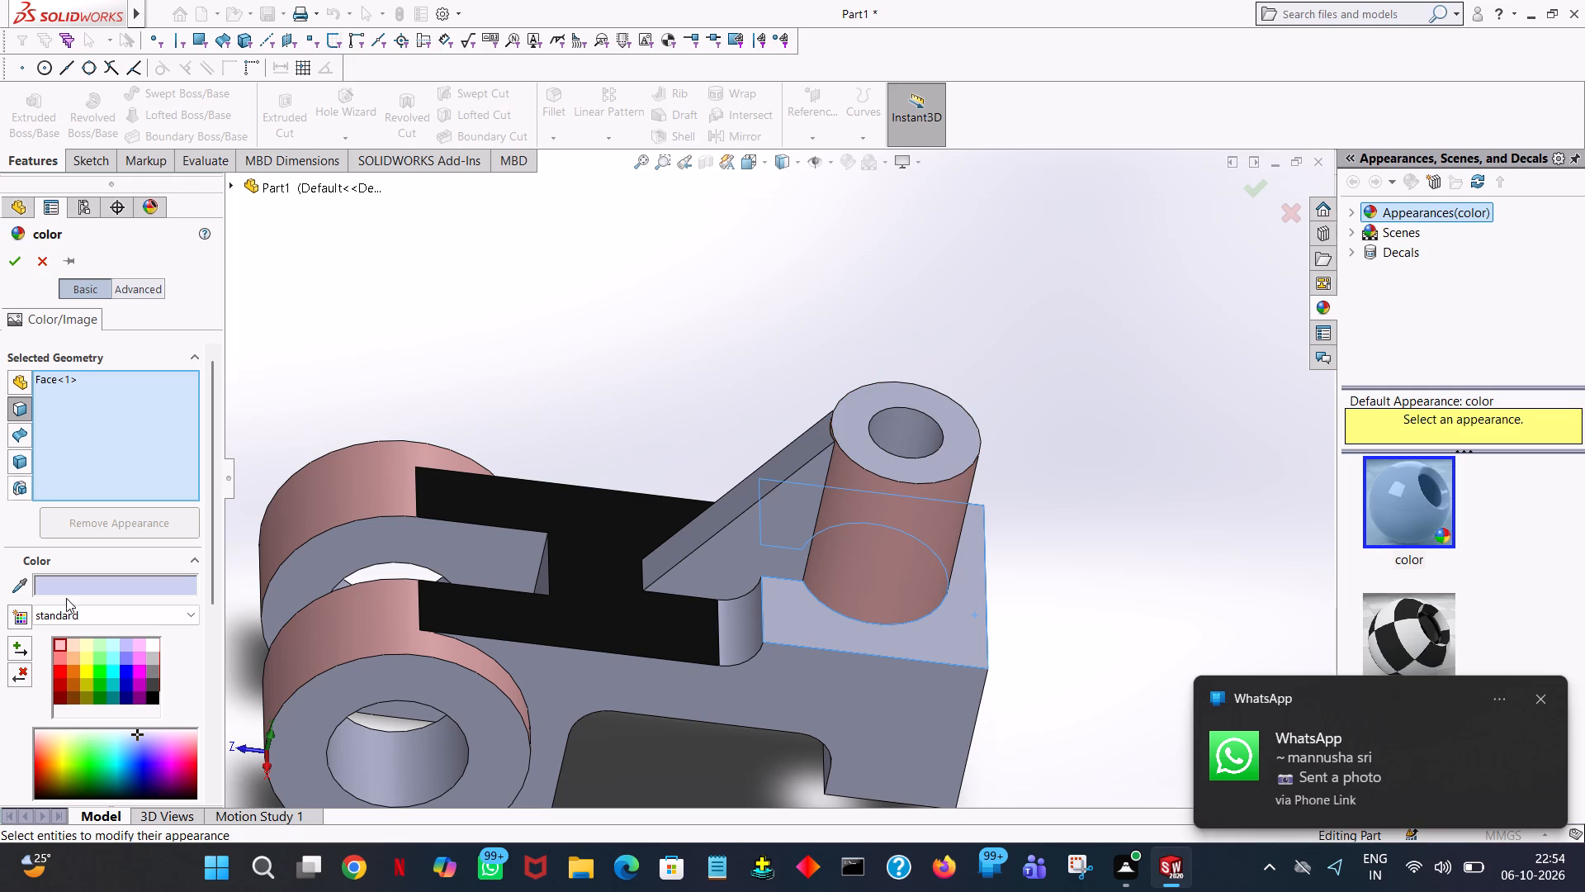
left_click(124, 681)
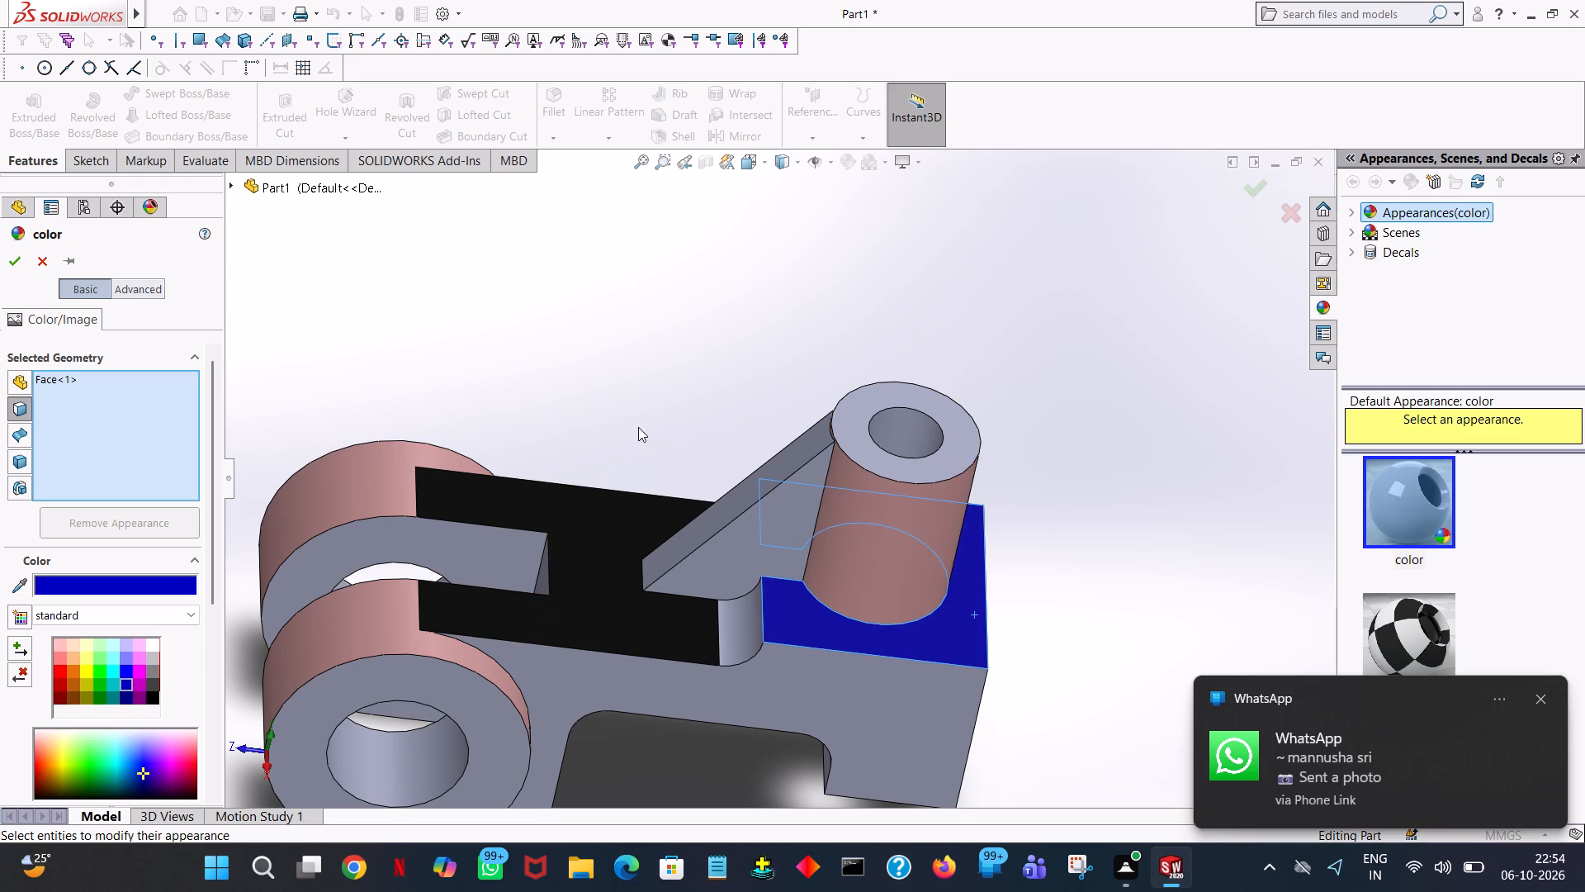
middle_click_drag(641, 429, 657, 355)
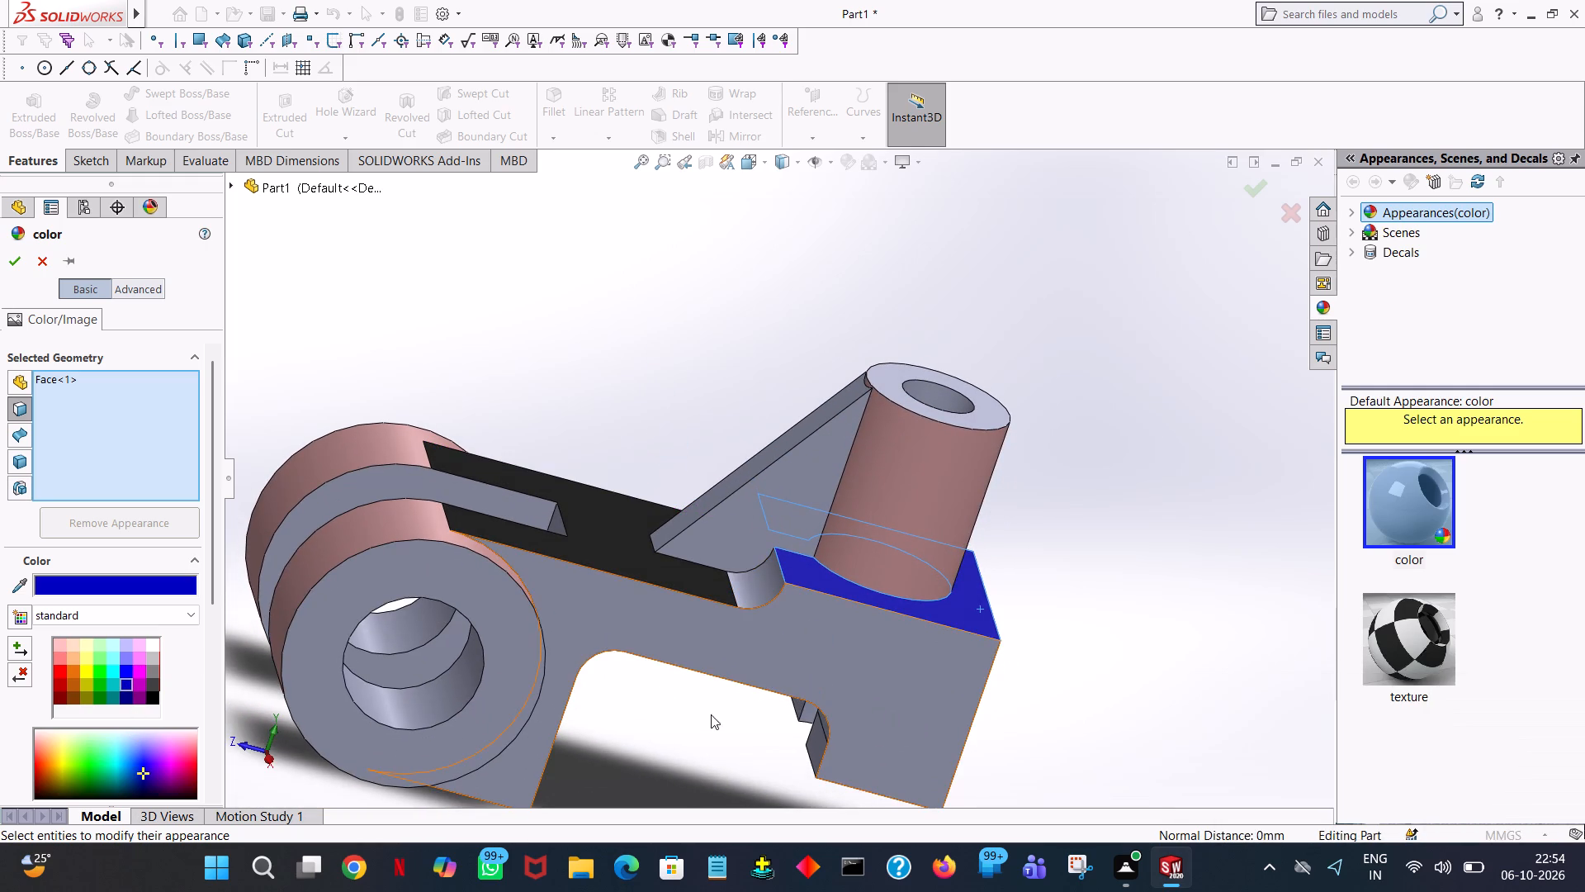
left_click(466, 604)
middle_click_drag(625, 368, 807, 515)
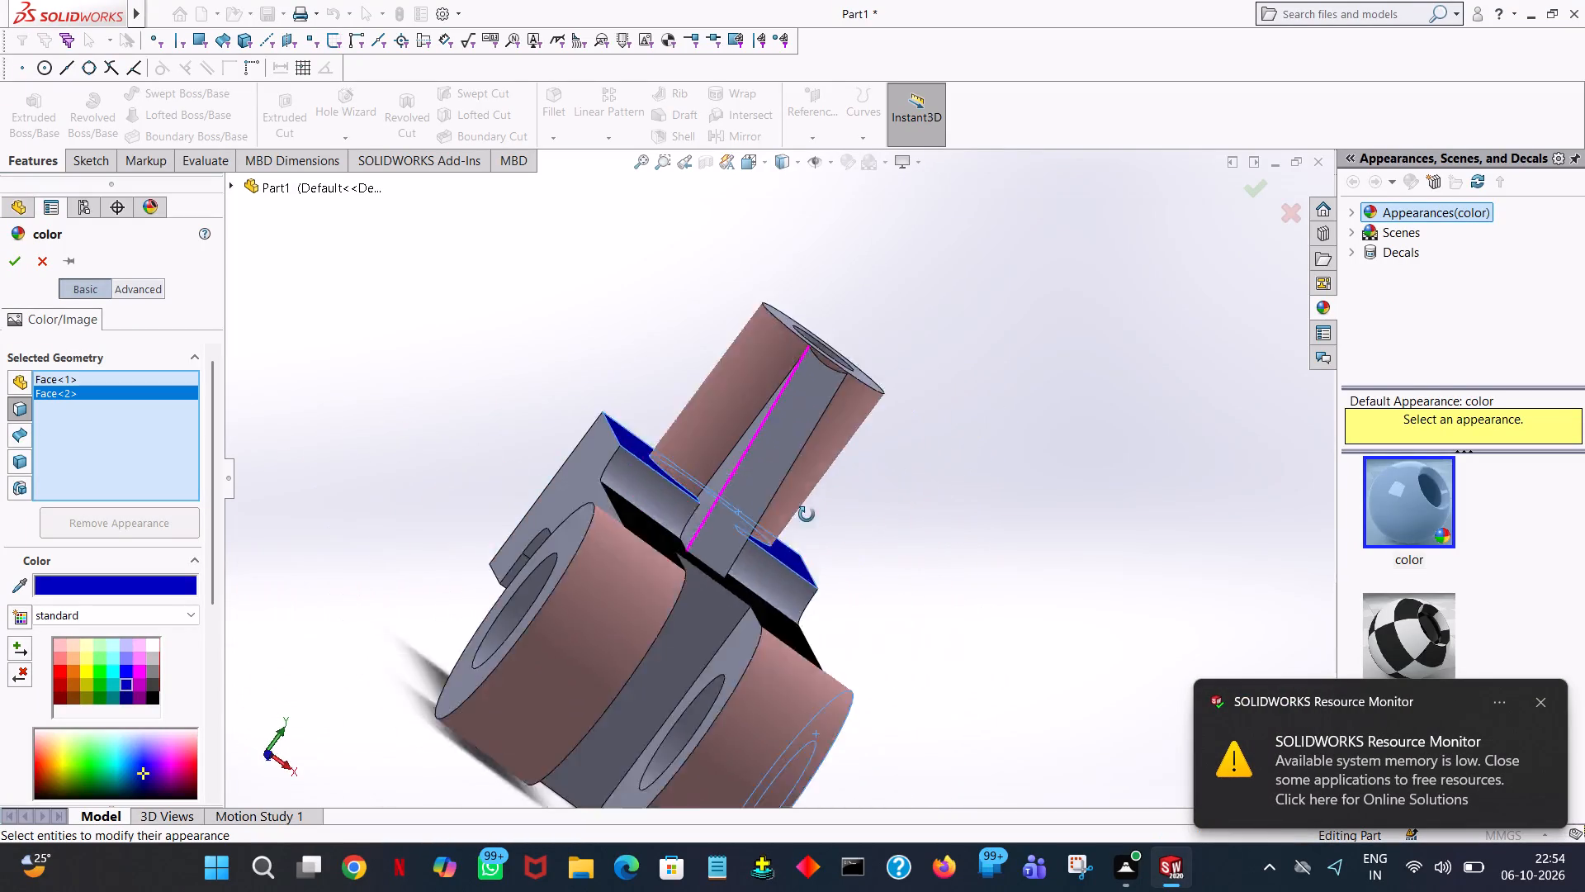
middle_click_drag(807, 515, 831, 535)
left_click(778, 619)
middle_click_drag(950, 472, 826, 357)
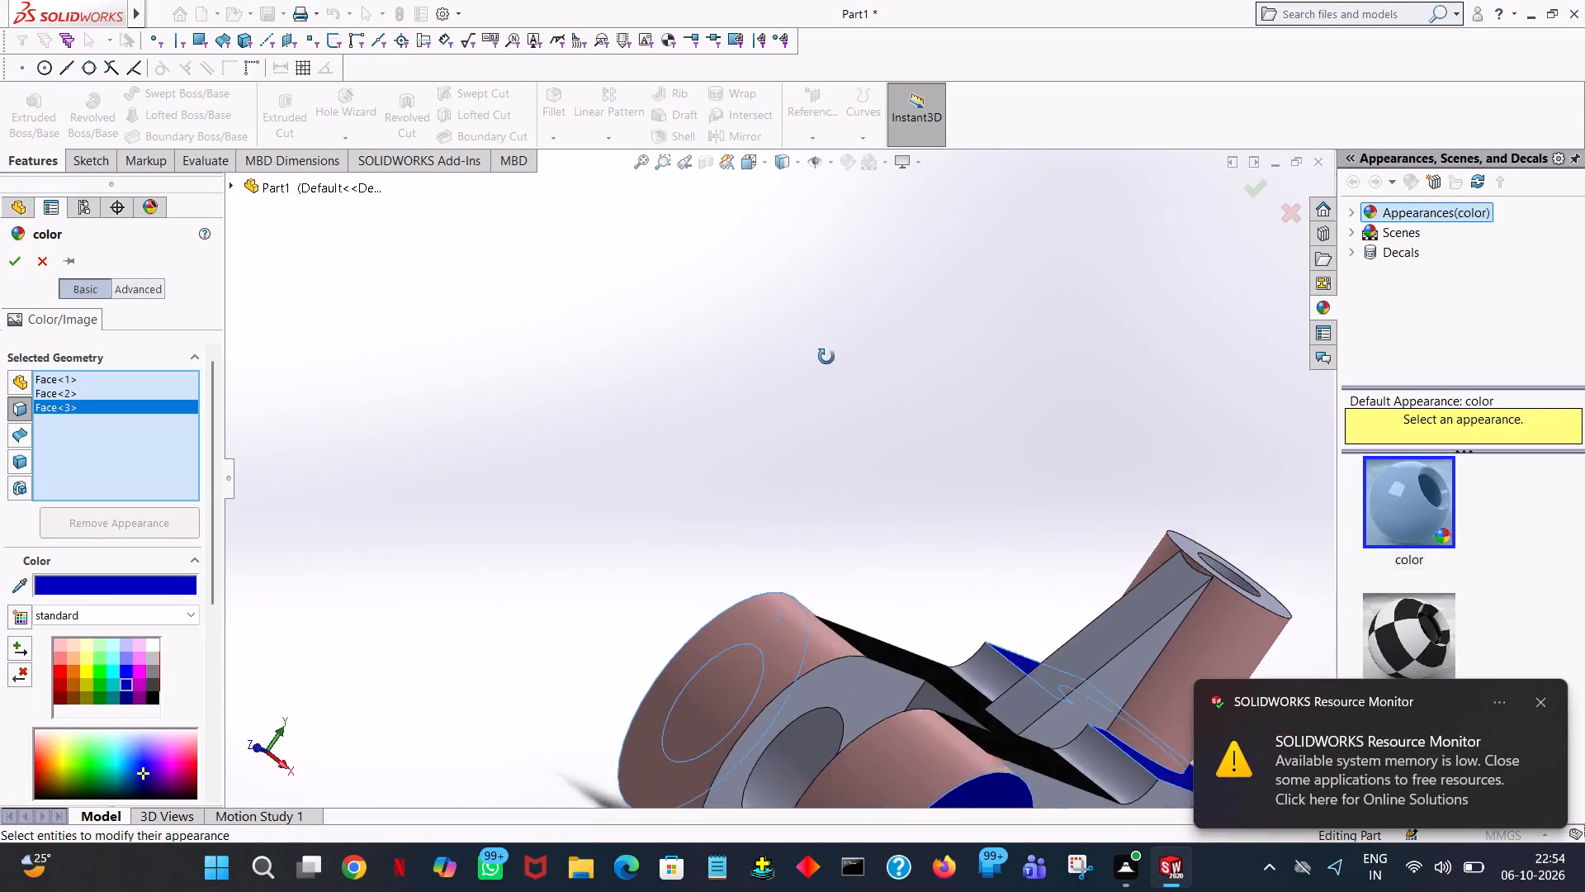
middle_click_drag(826, 357, 811, 413)
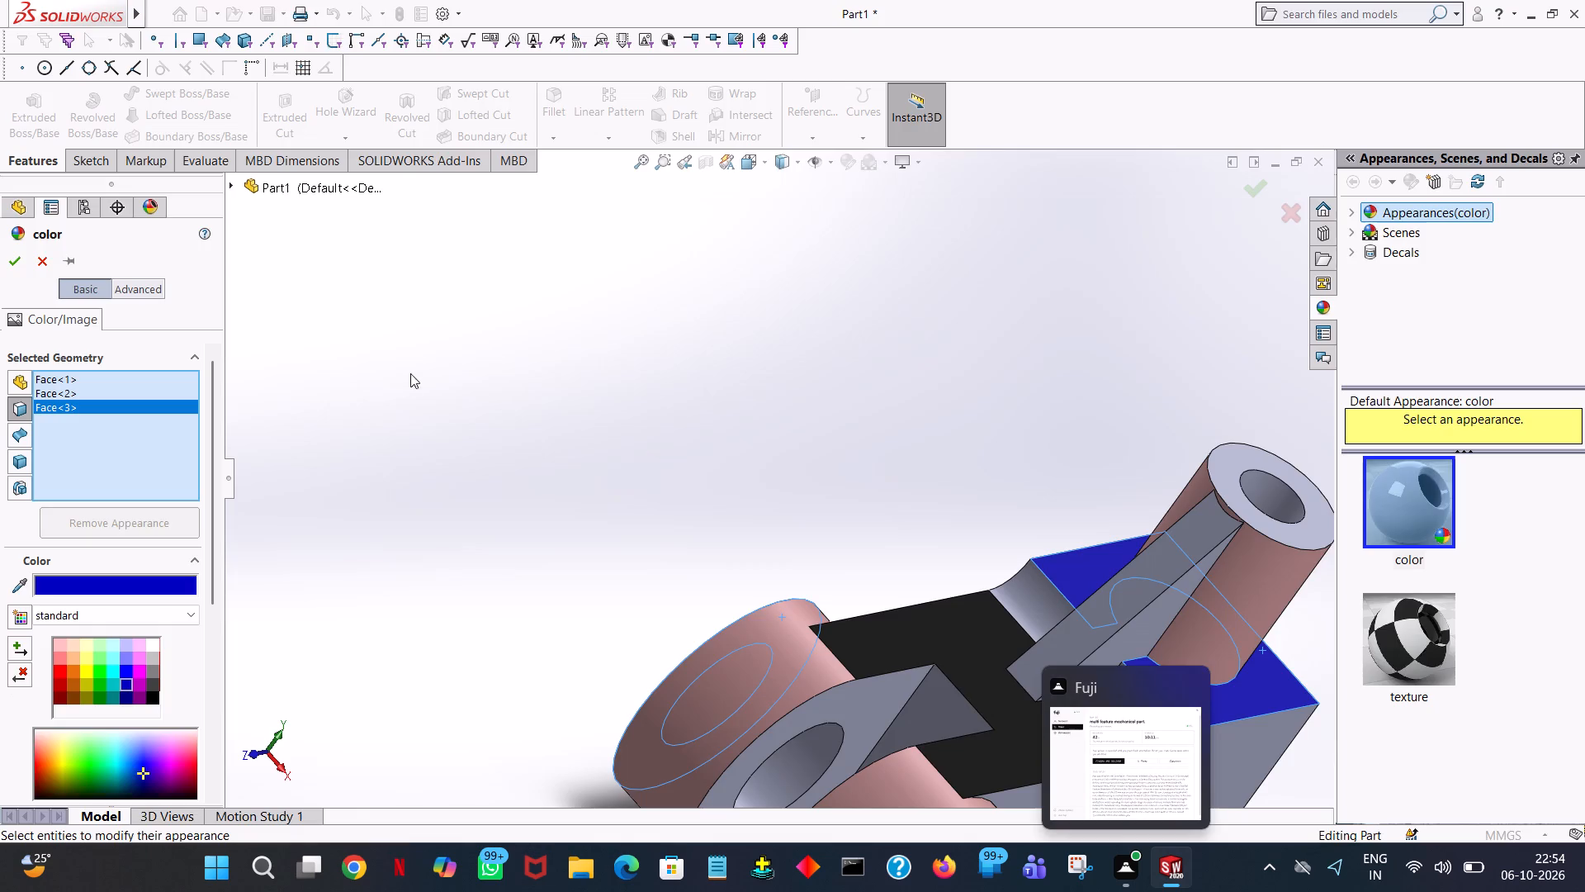
left_click(23, 254)
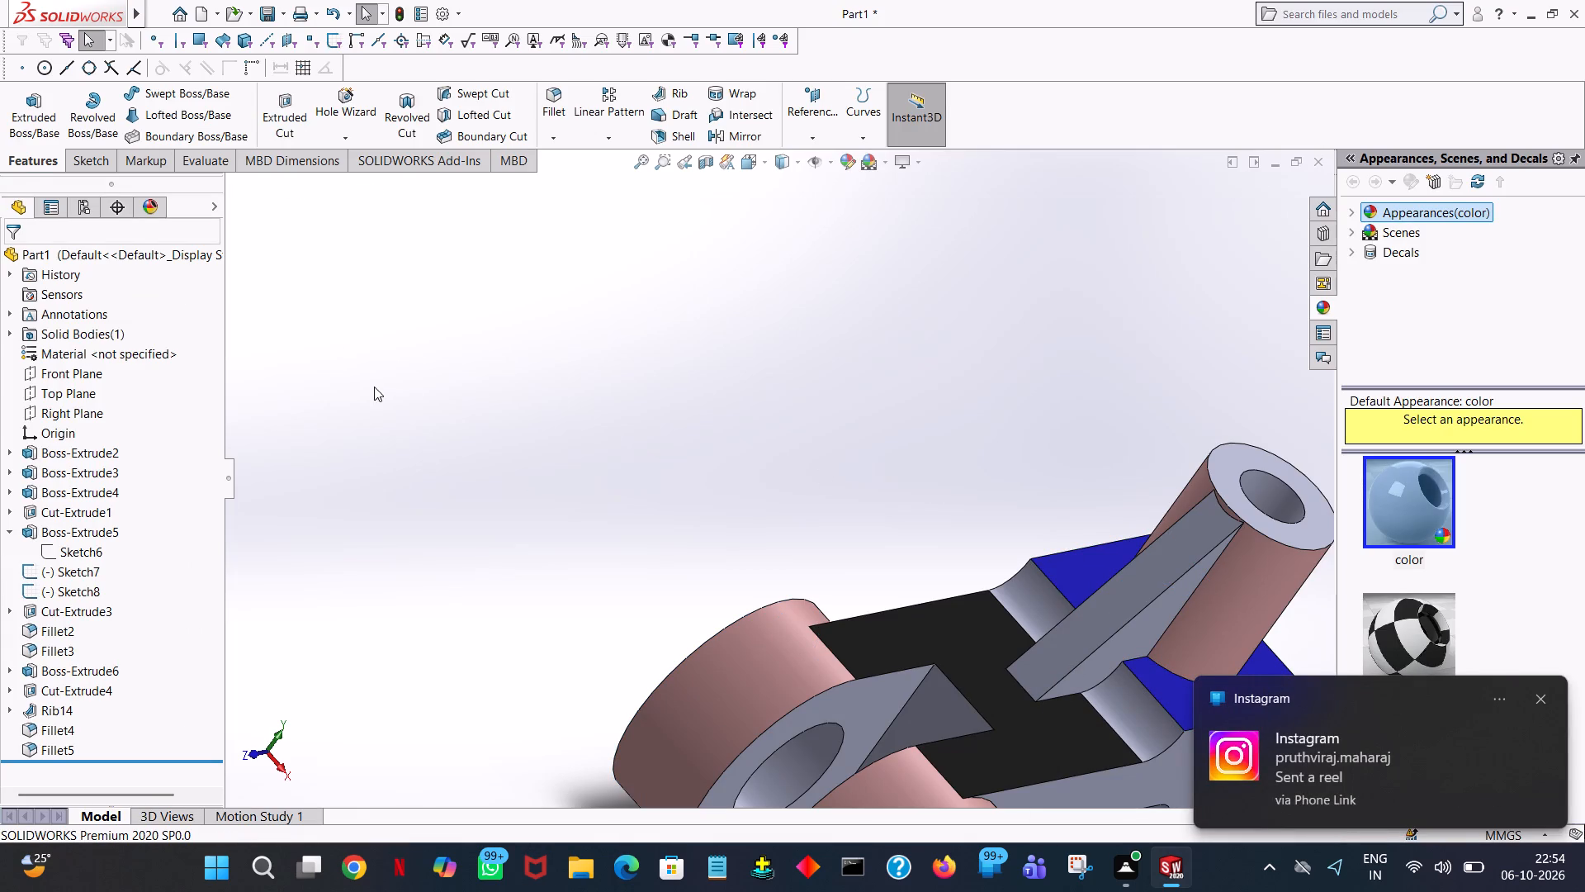
Colour the facing inner side faces of both hubs and the two rounded corner faces of the underside recess dark red.
middle_click_drag(428, 497, 334, 297, "ctrl")
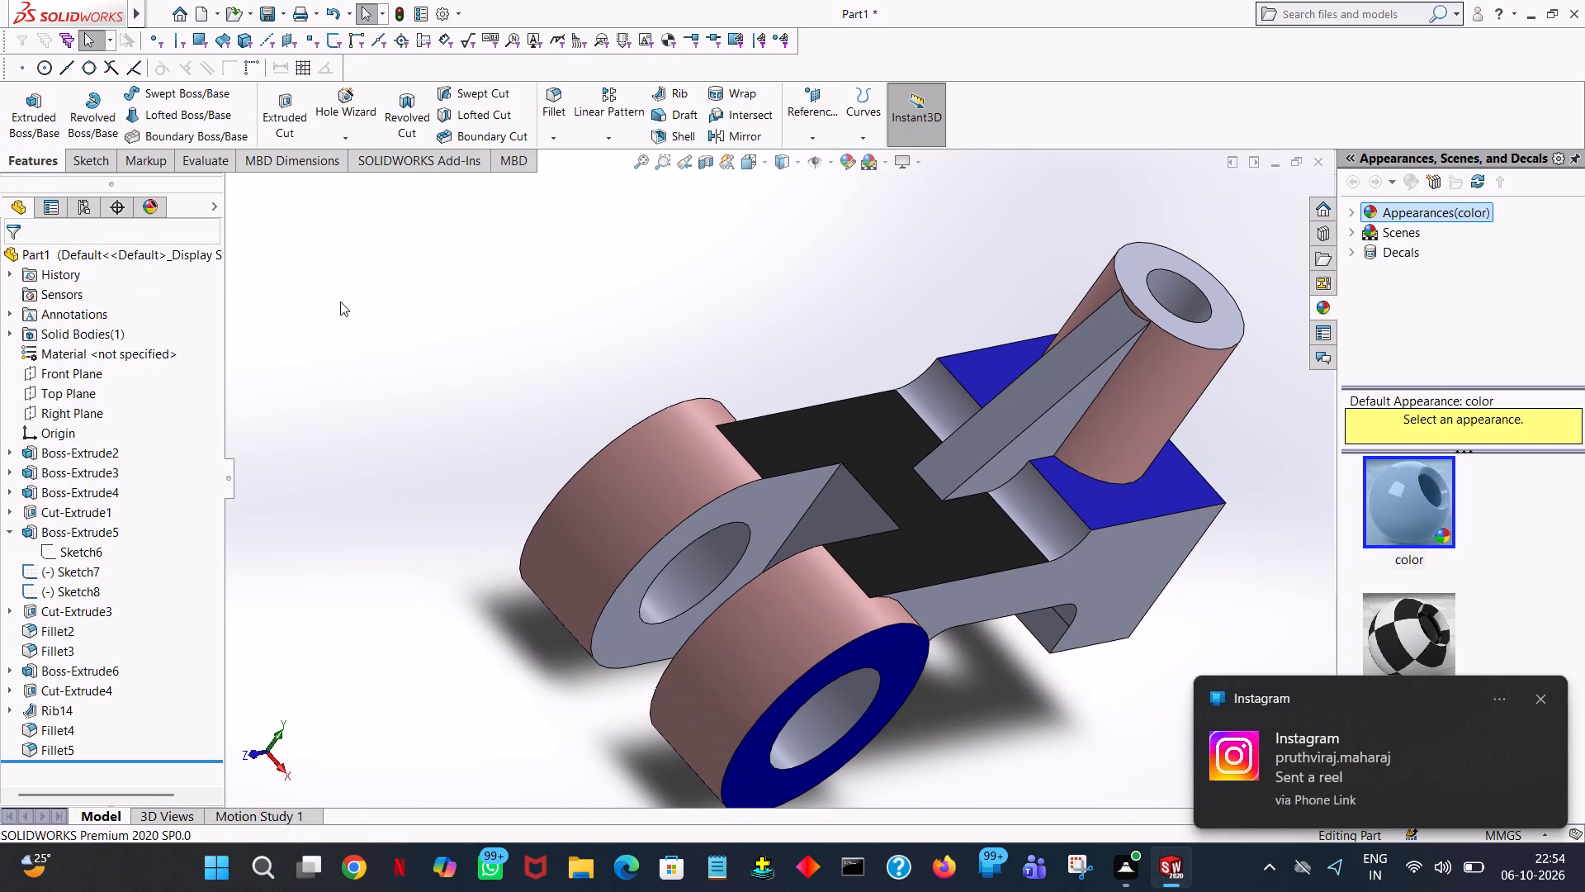
left_click(405, 358)
middle_click_drag(406, 357, 389, 321)
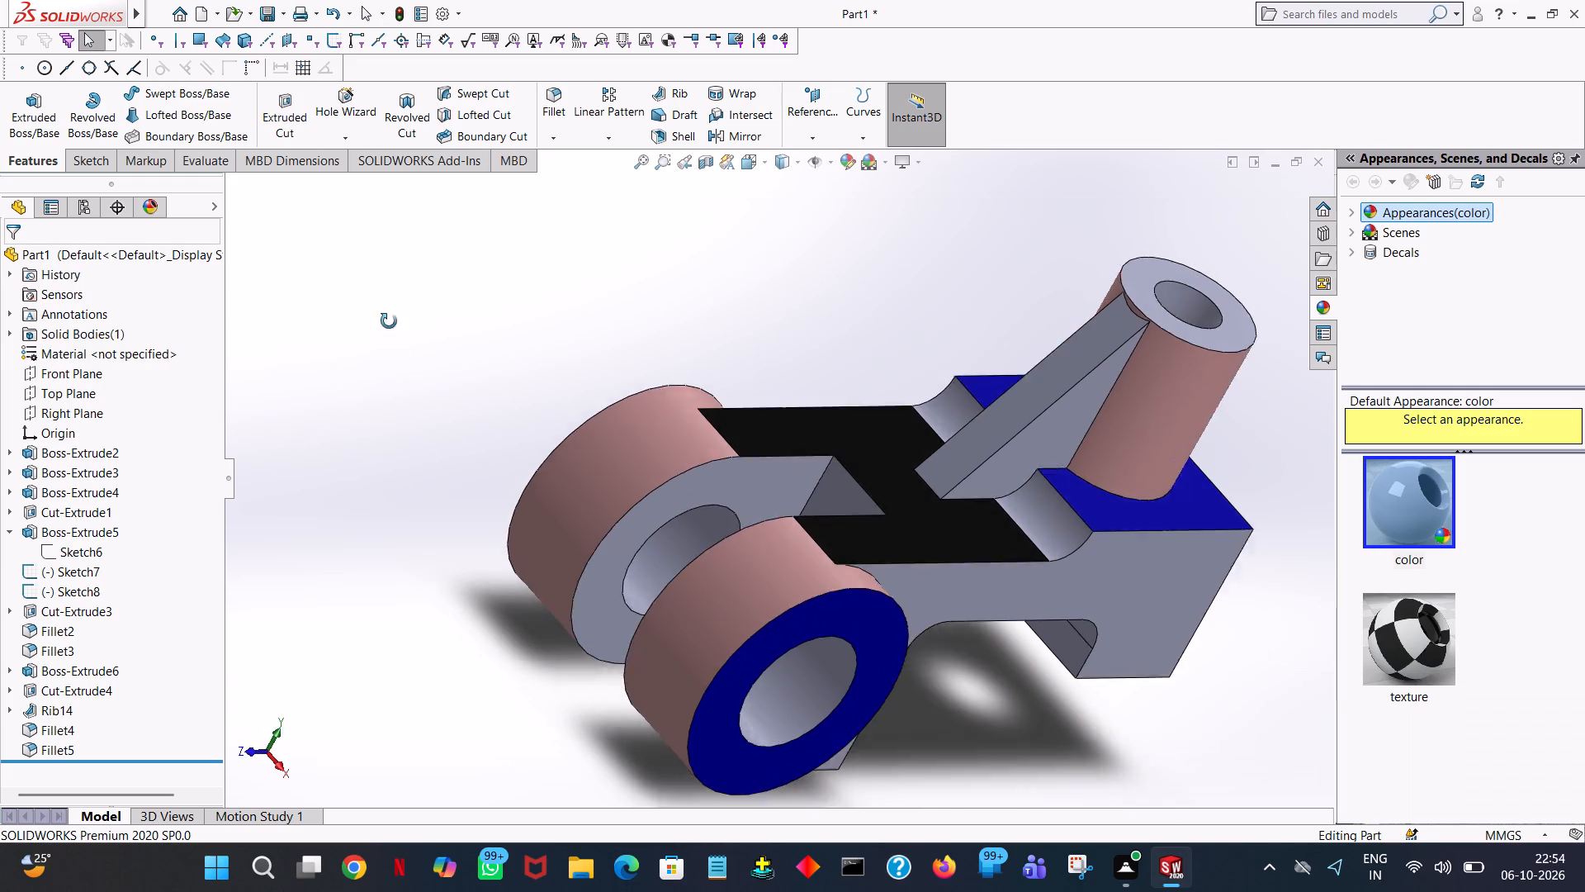
middle_click_drag(389, 321, 454, 306)
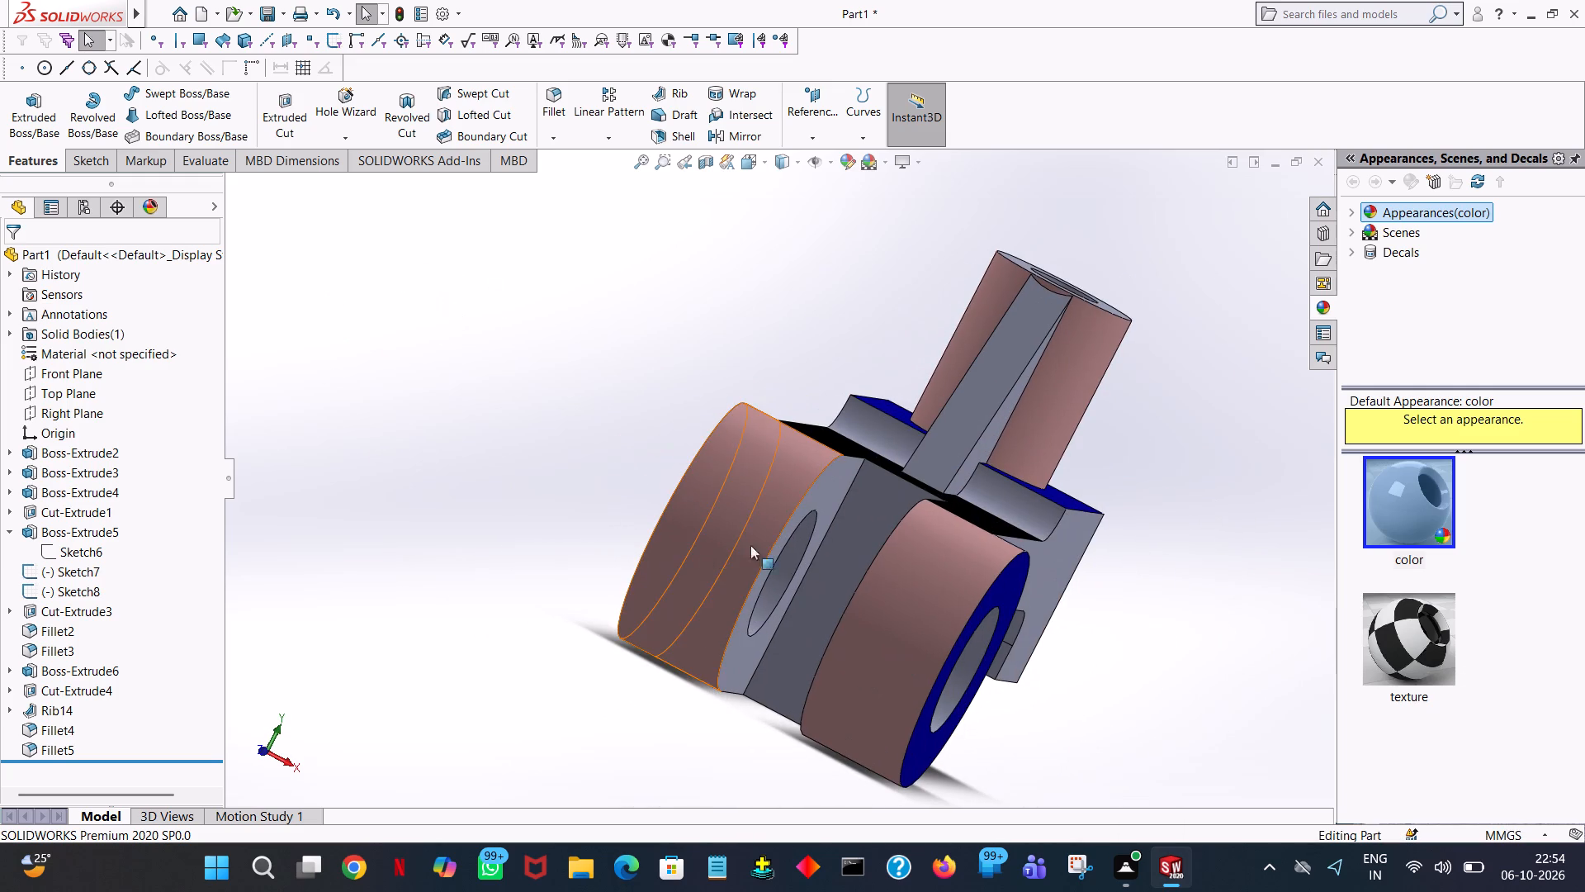
left_click(826, 501)
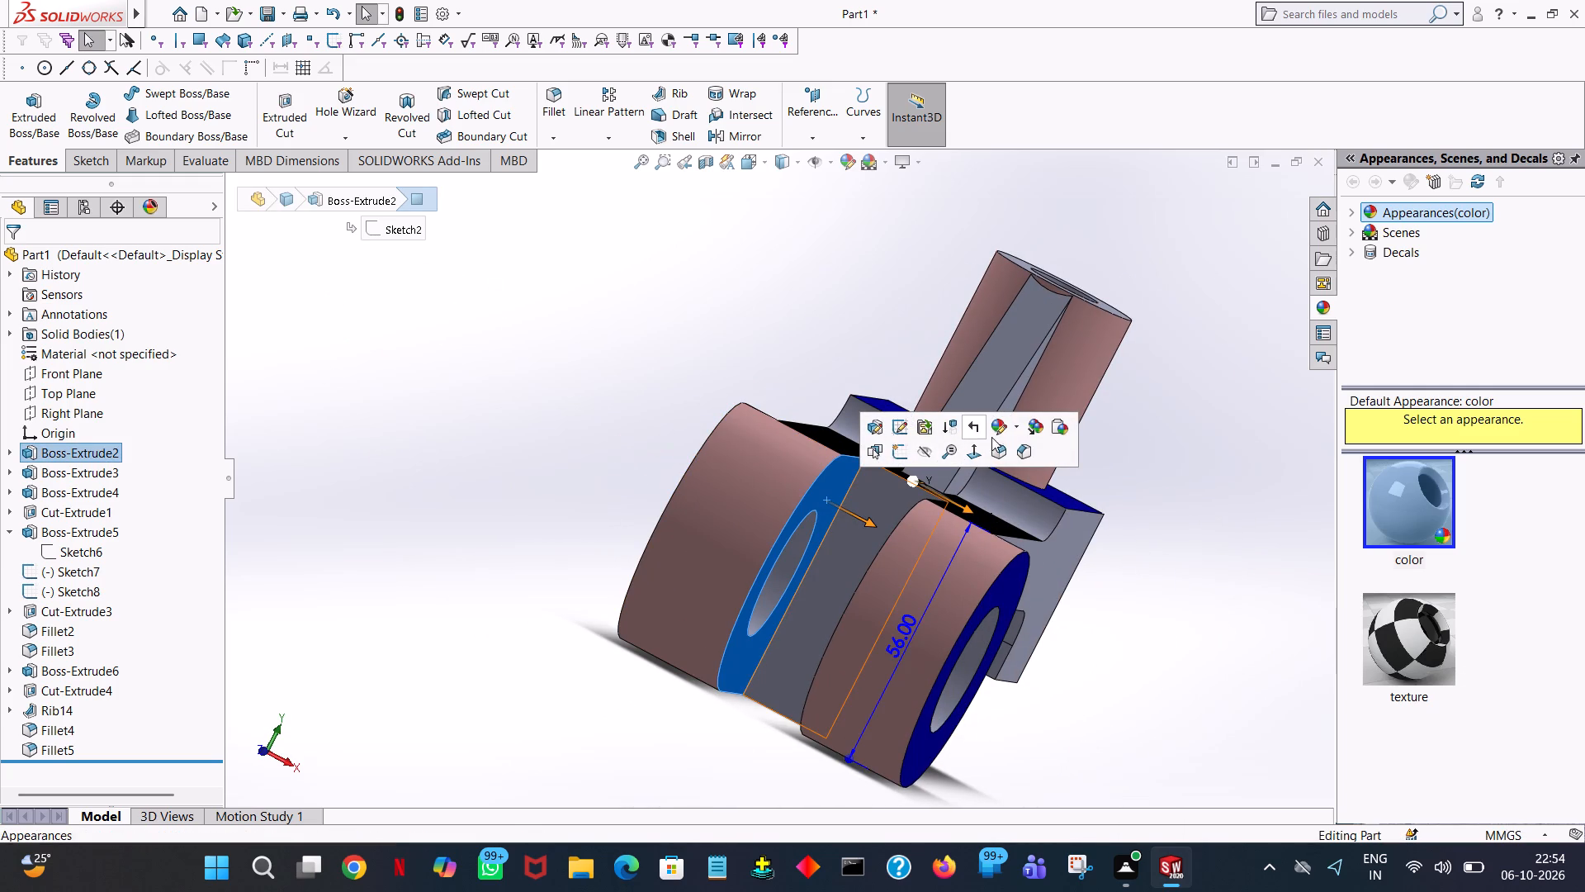
left_click(999, 430)
left_click(1018, 457)
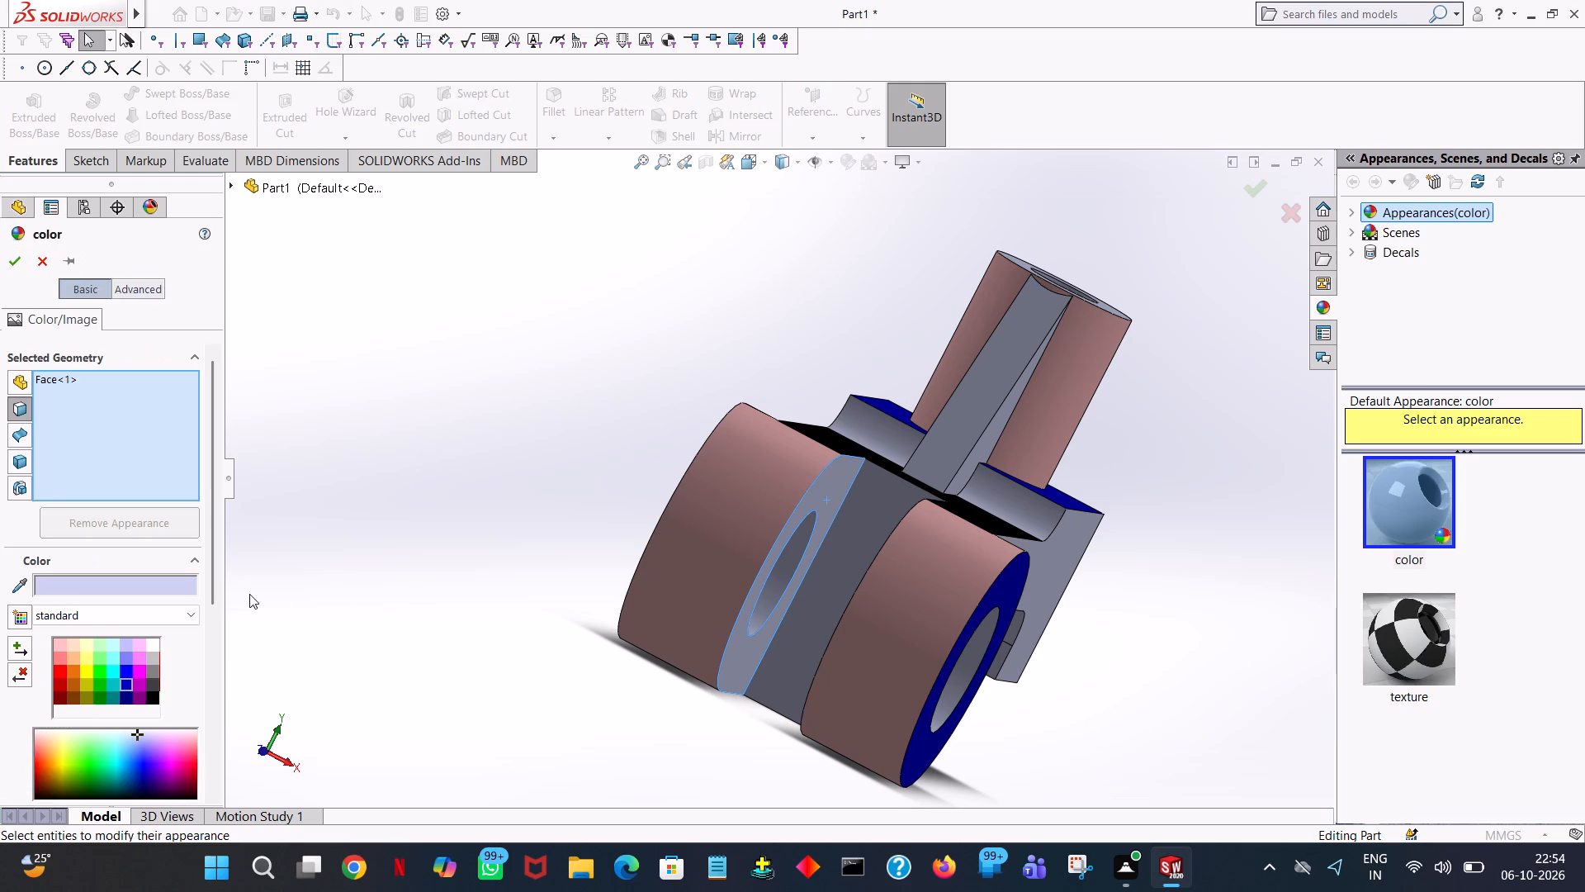
left_click(59, 679)
middle_click_drag(367, 700, 409, 766)
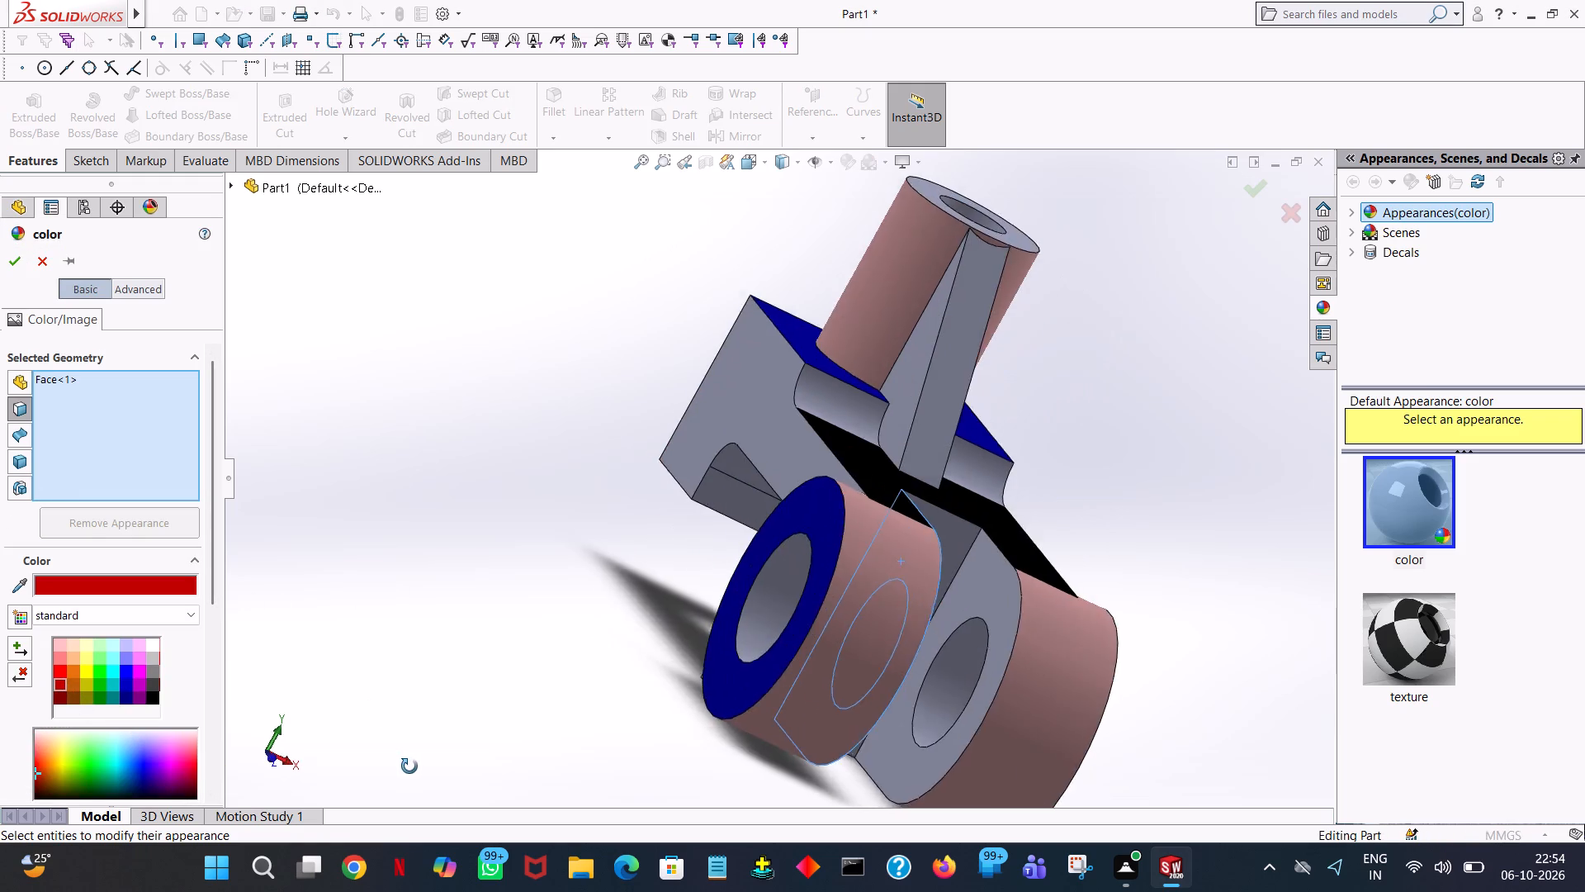
middle_click_drag(409, 766, 406, 727)
left_click(978, 565)
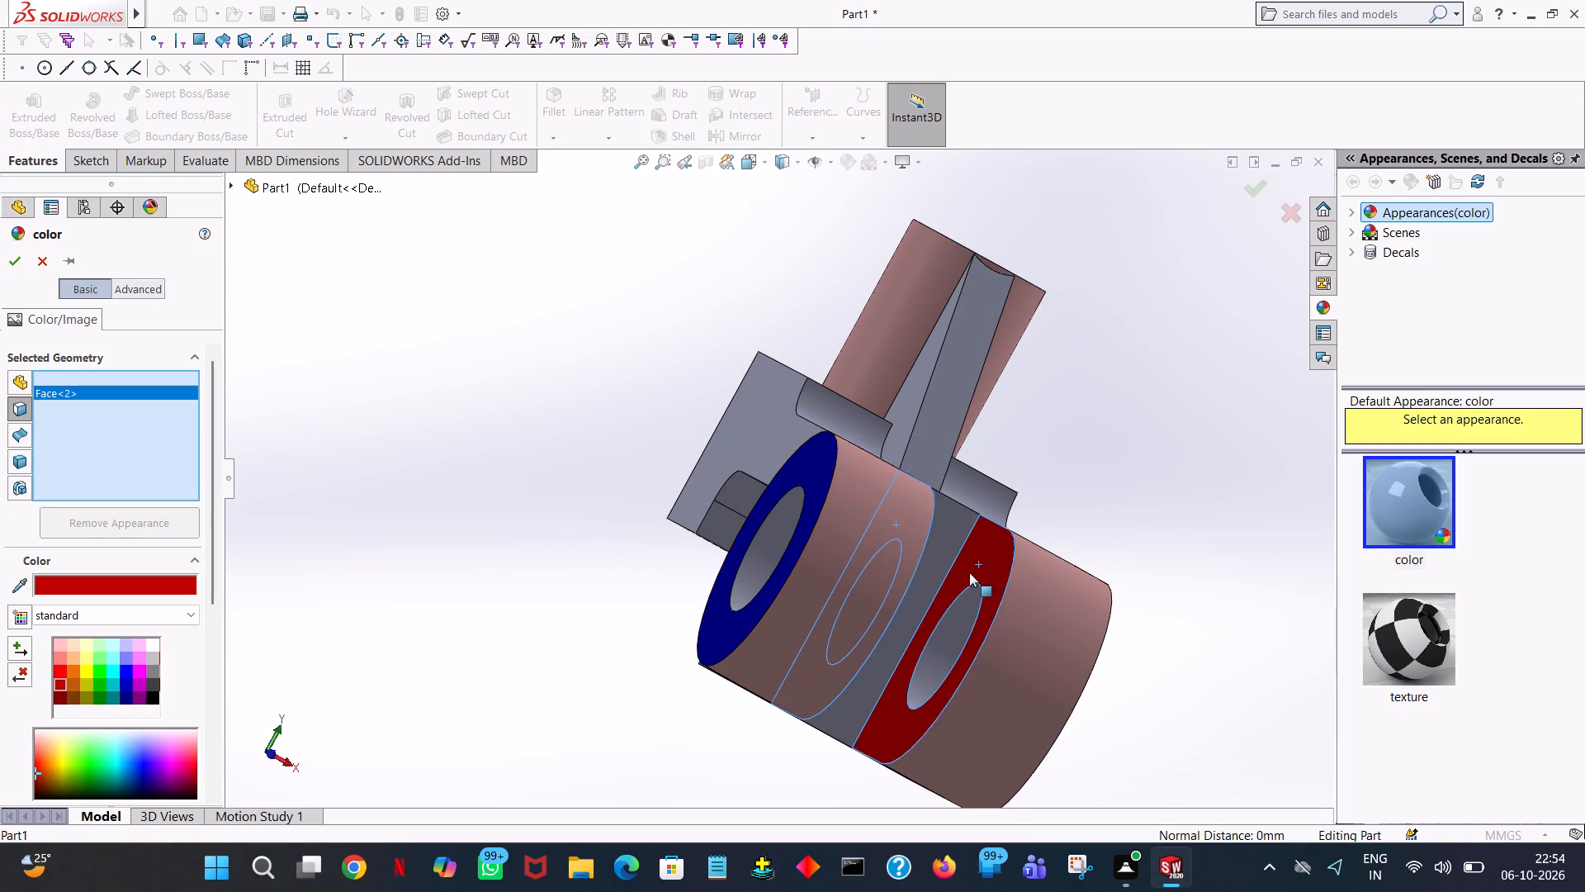
middle_click(968, 572)
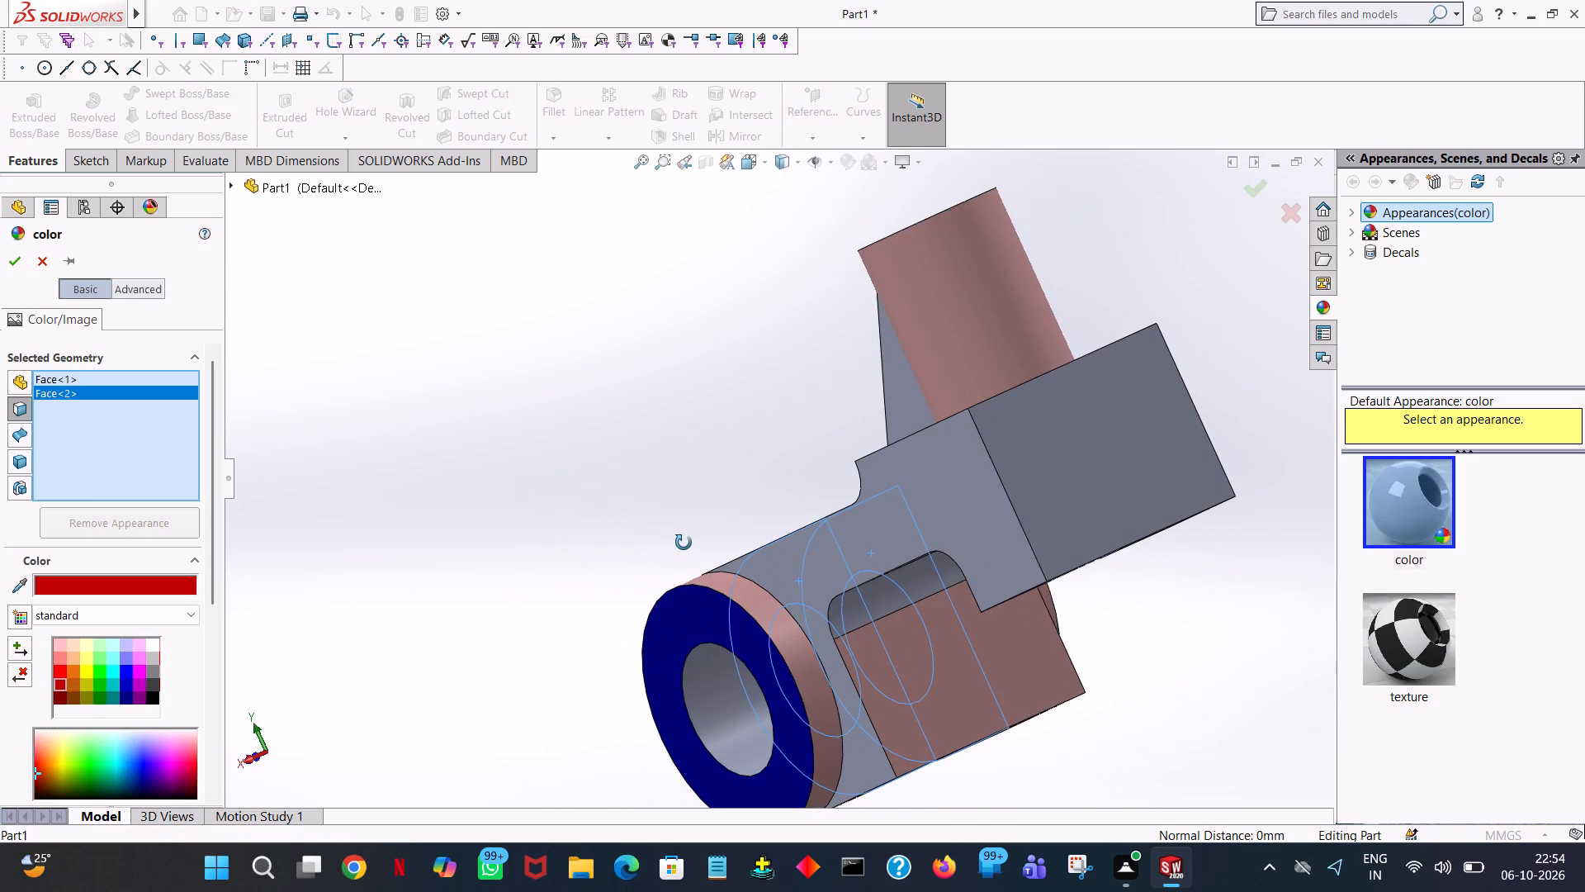
left_click(808, 403)
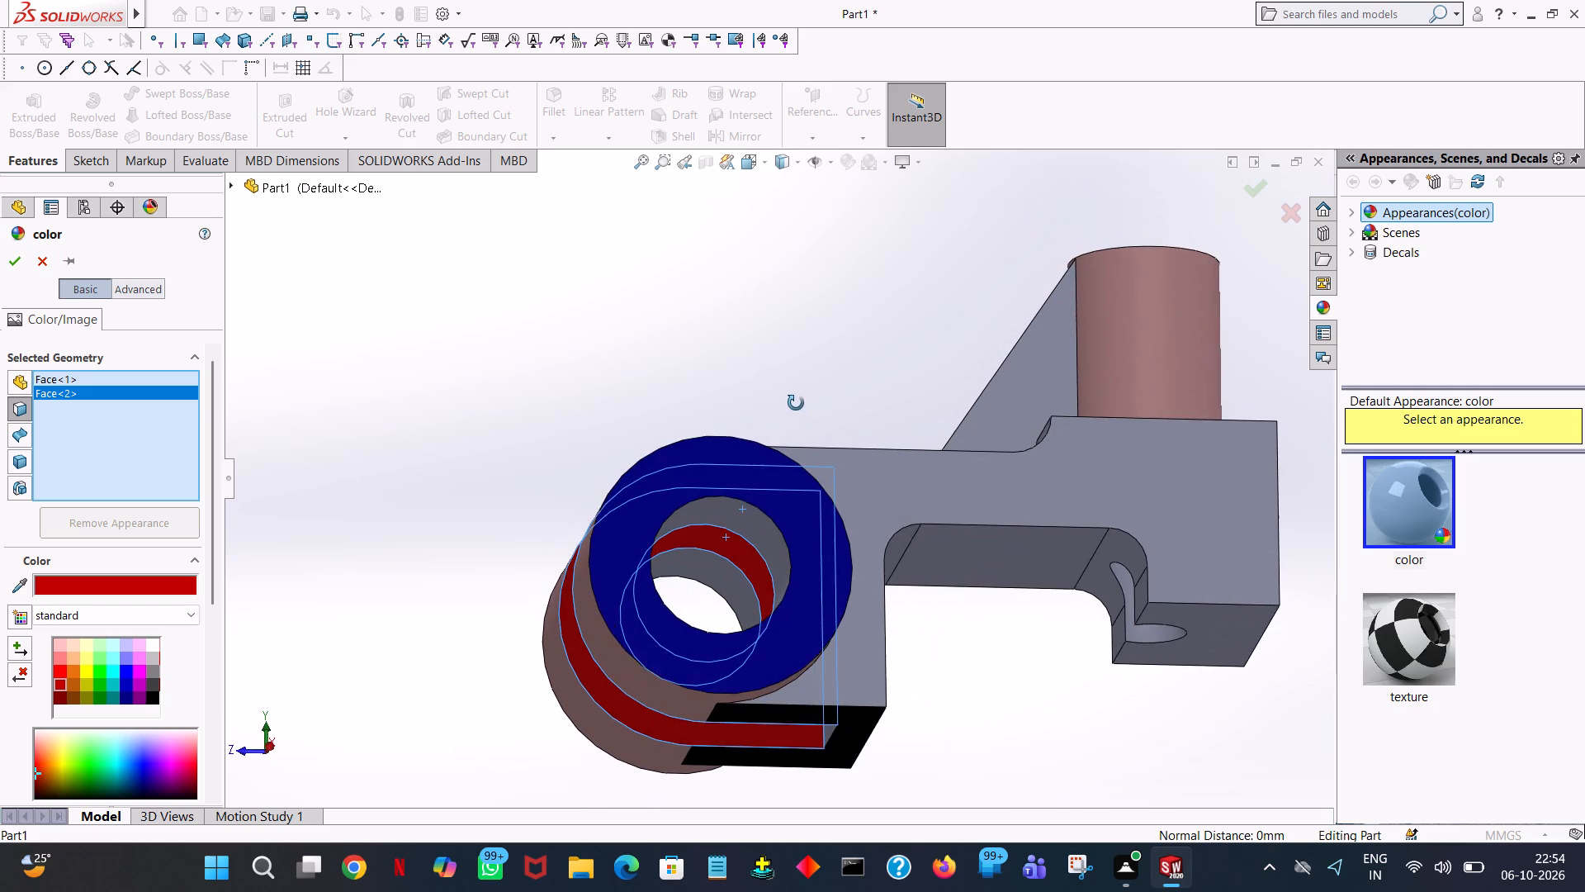
middle_click(796, 407)
middle_click_drag(985, 636, 887, 577)
left_click(886, 577)
middle_click_drag(896, 577, 1033, 534)
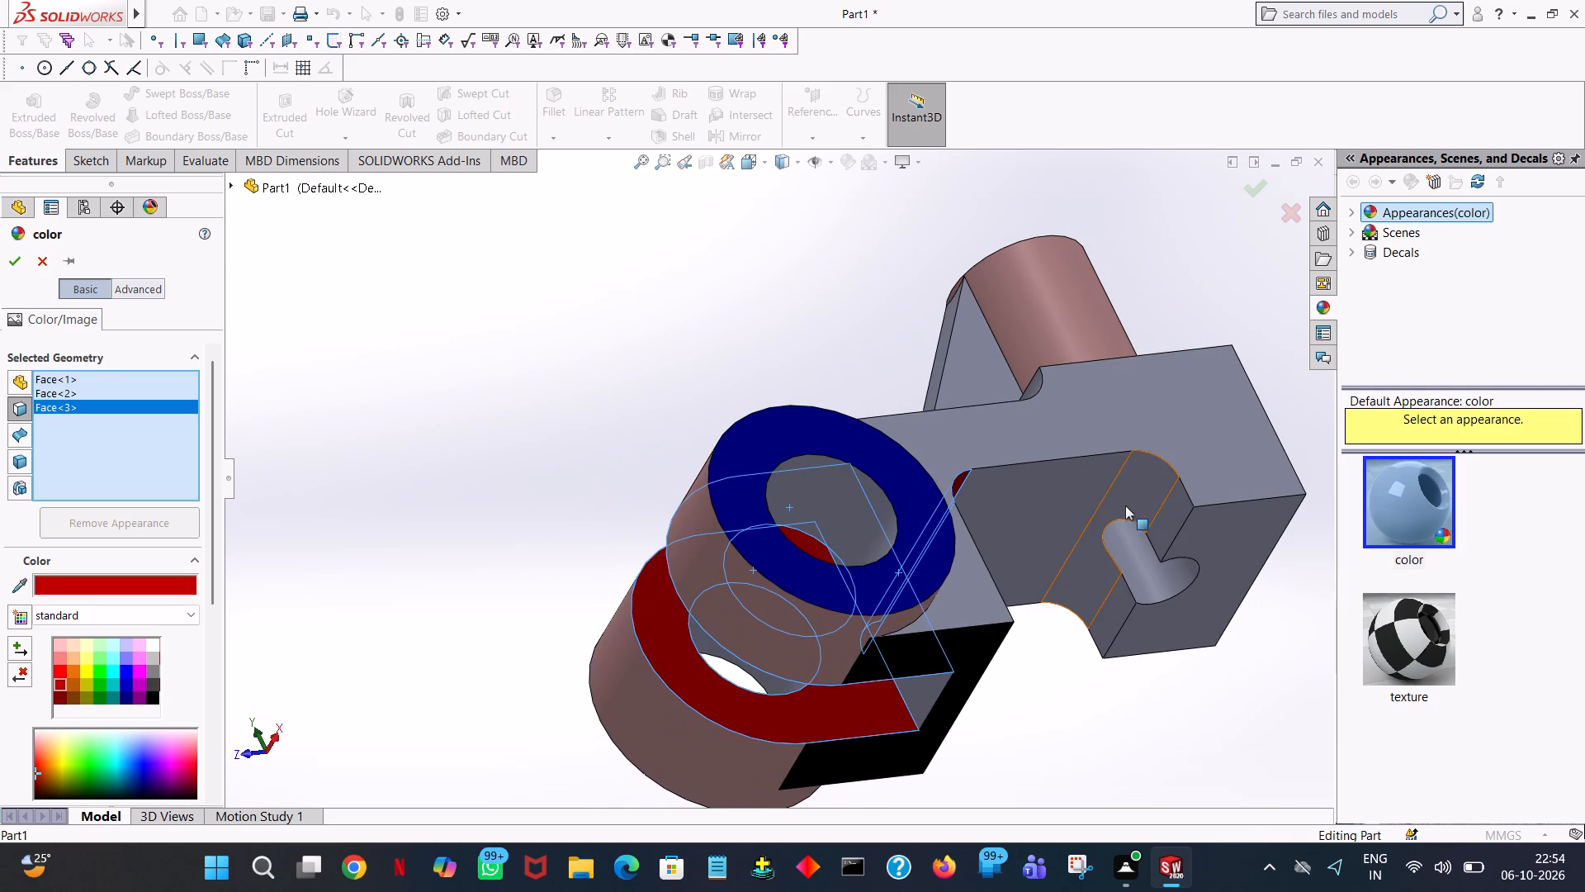
left_click(1137, 505)
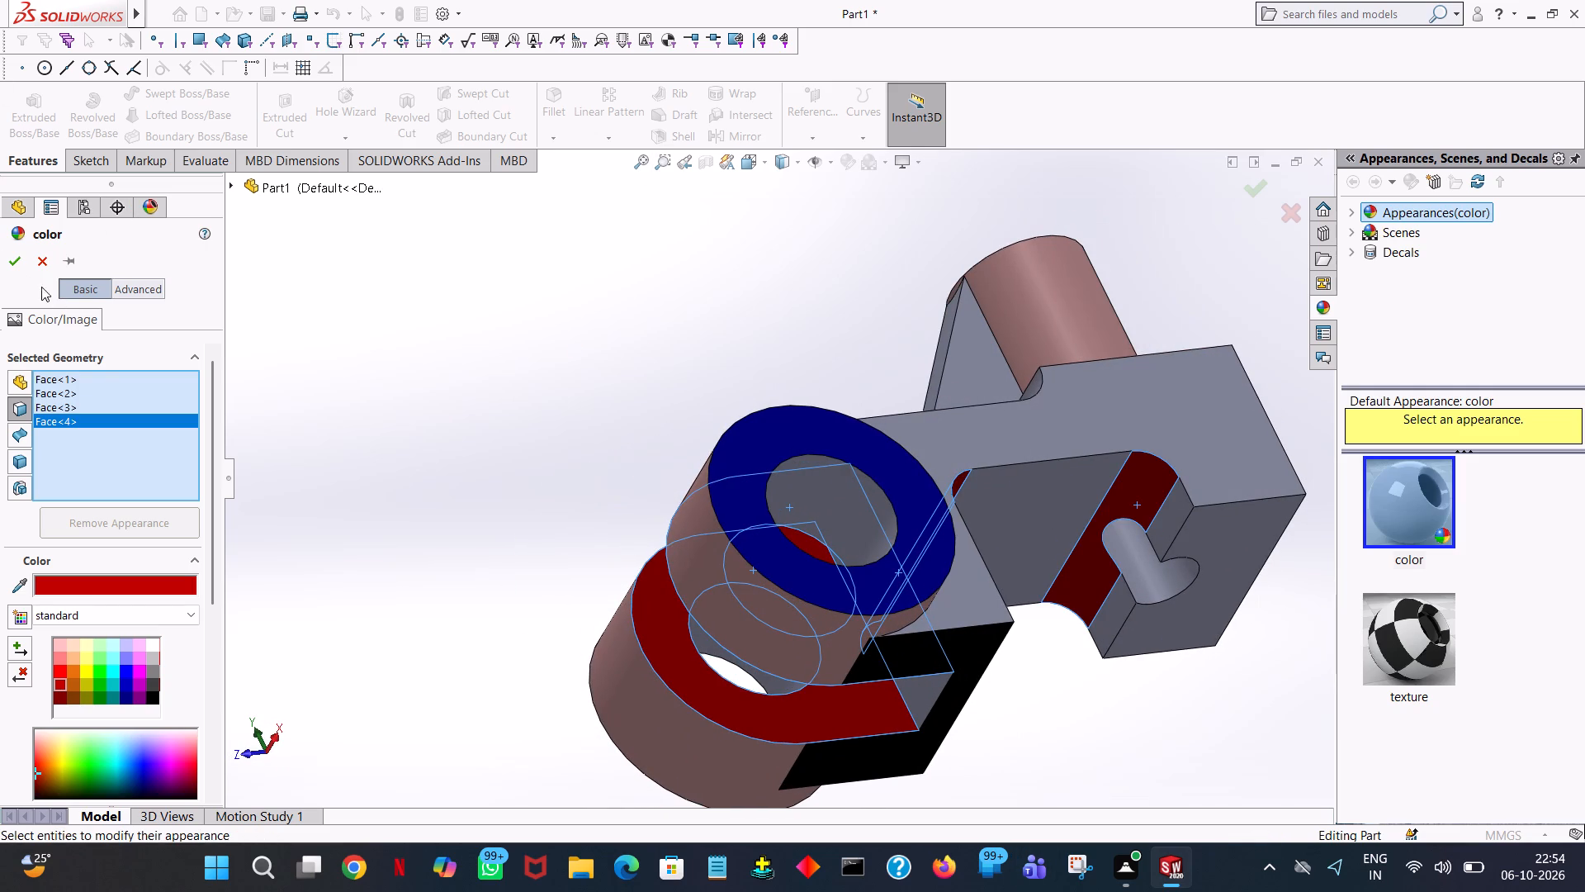
left_click(7, 255)
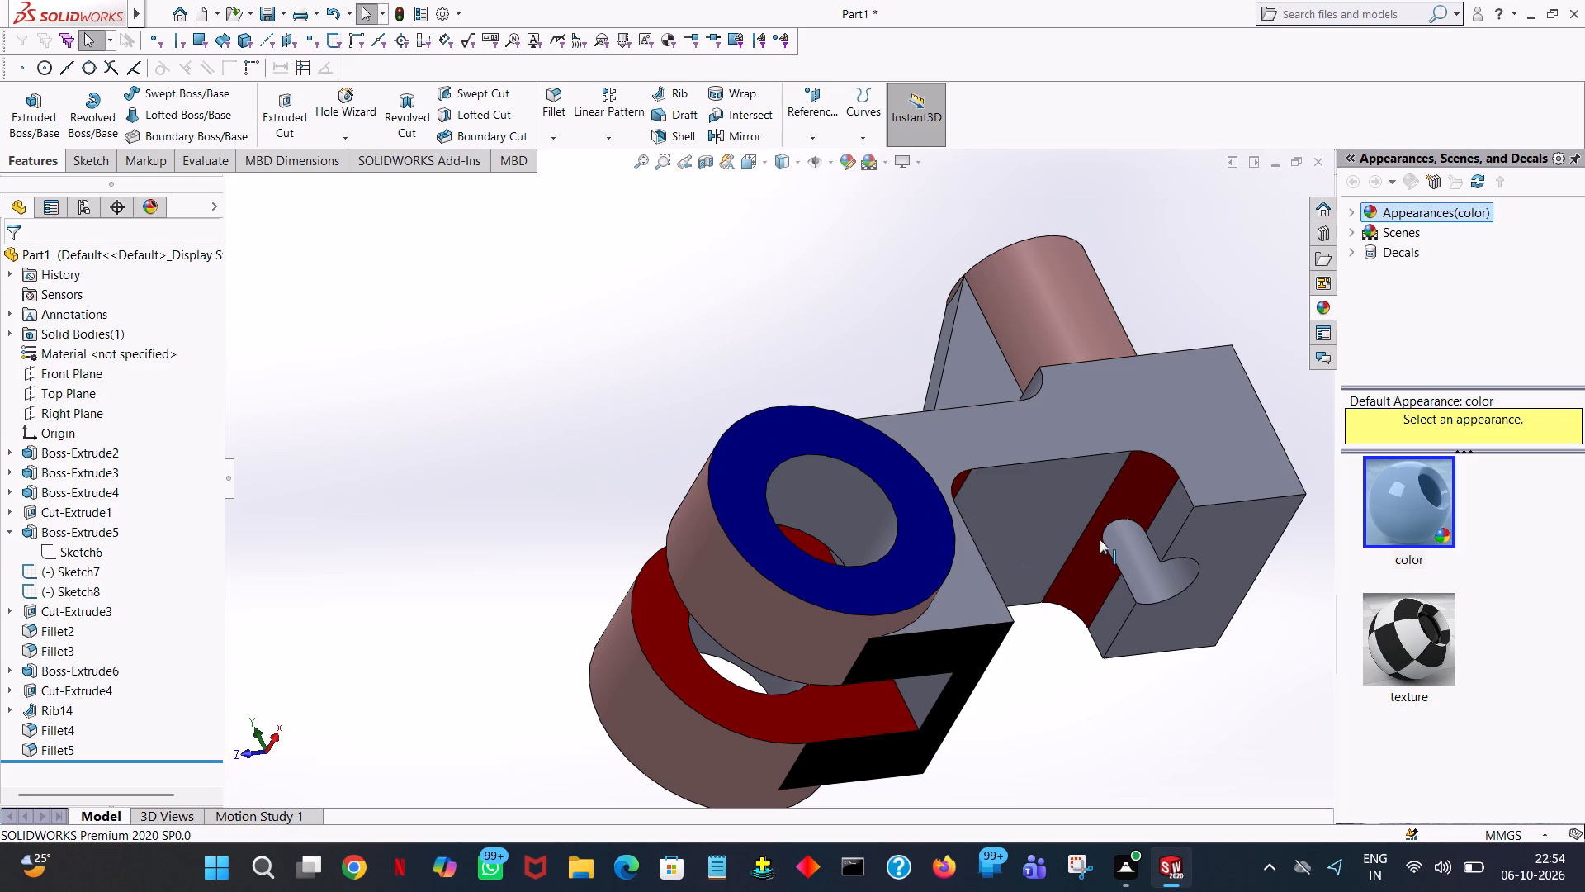
Colour the flat face of the underside recess, both step fillets beside the rib and the boss's annular end face grey.
left_click(1038, 510)
left_click(1212, 429)
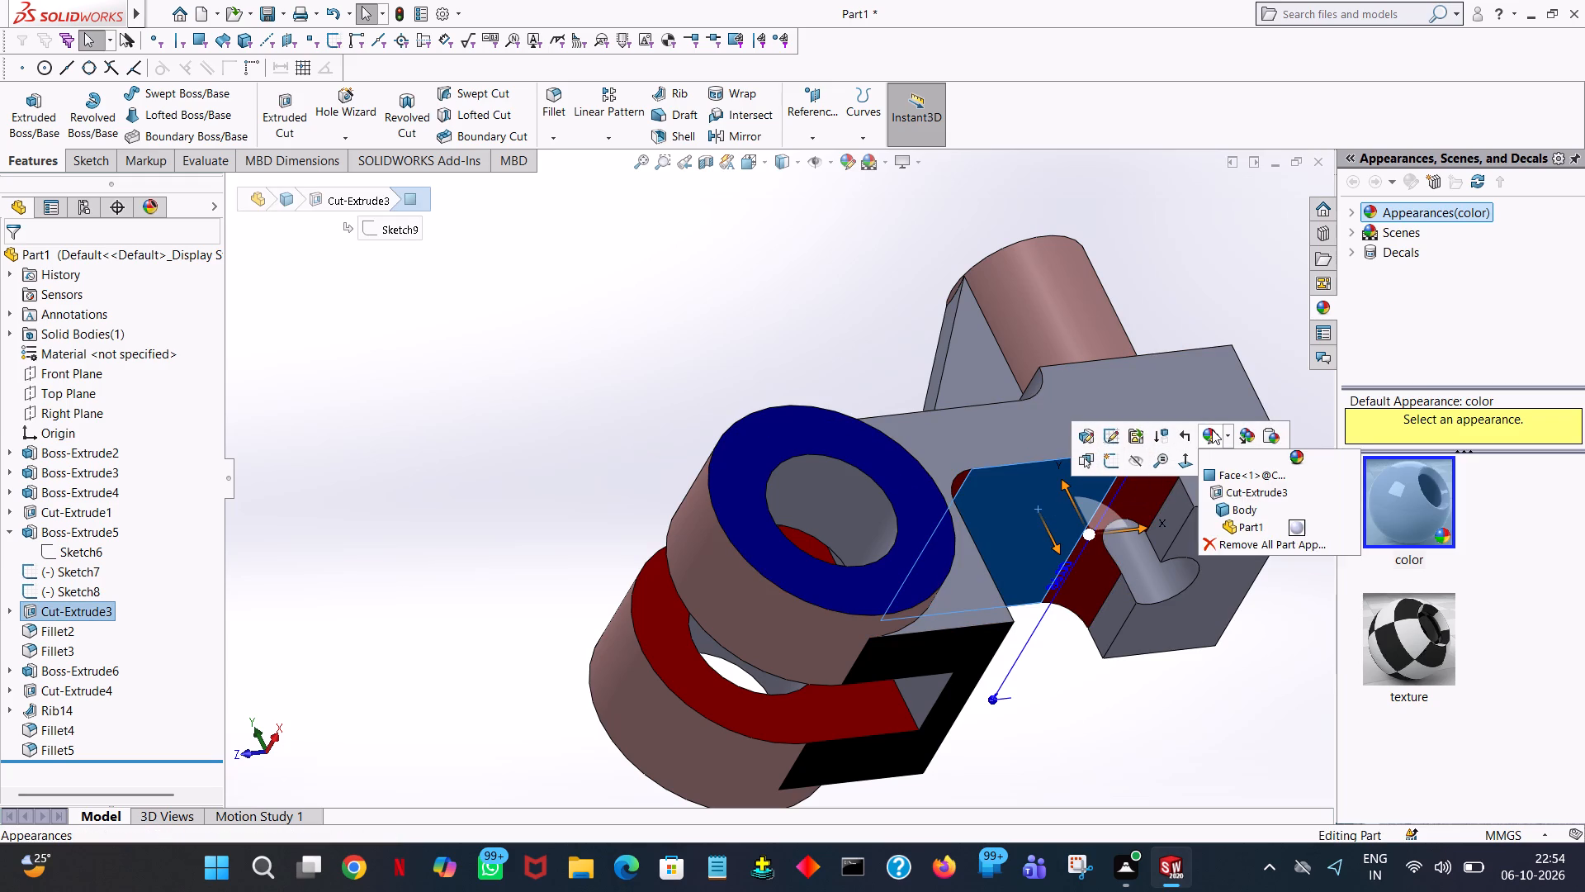
left_click(1220, 476)
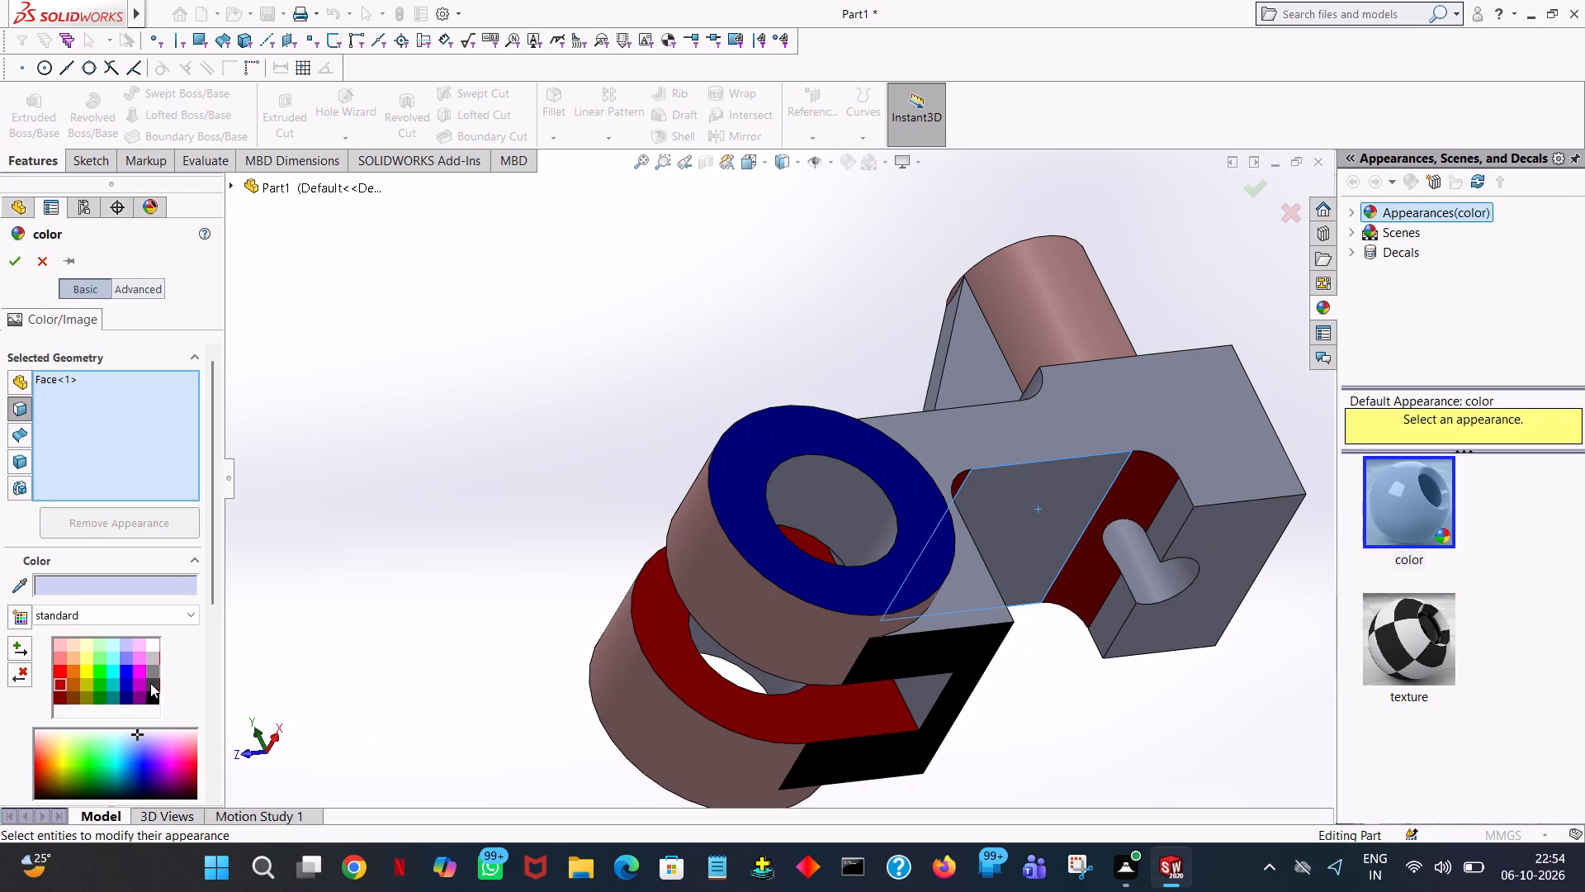
left_click(150, 669)
middle_click_drag(485, 414, 554, 540)
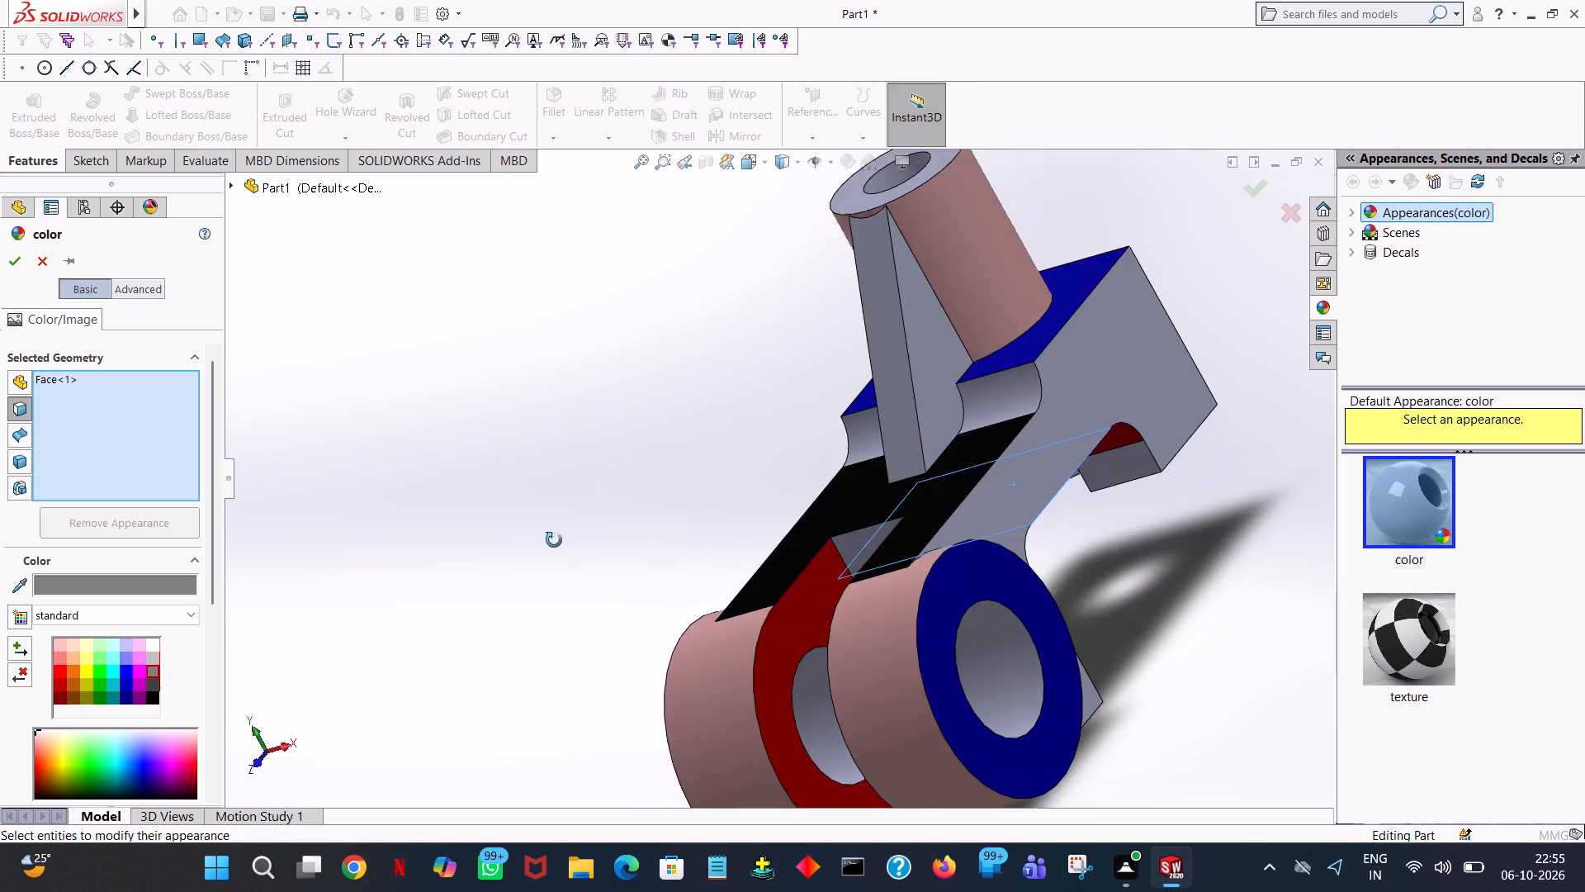
middle_click_drag(554, 540, 637, 635)
left_click(786, 397)
left_click(949, 377)
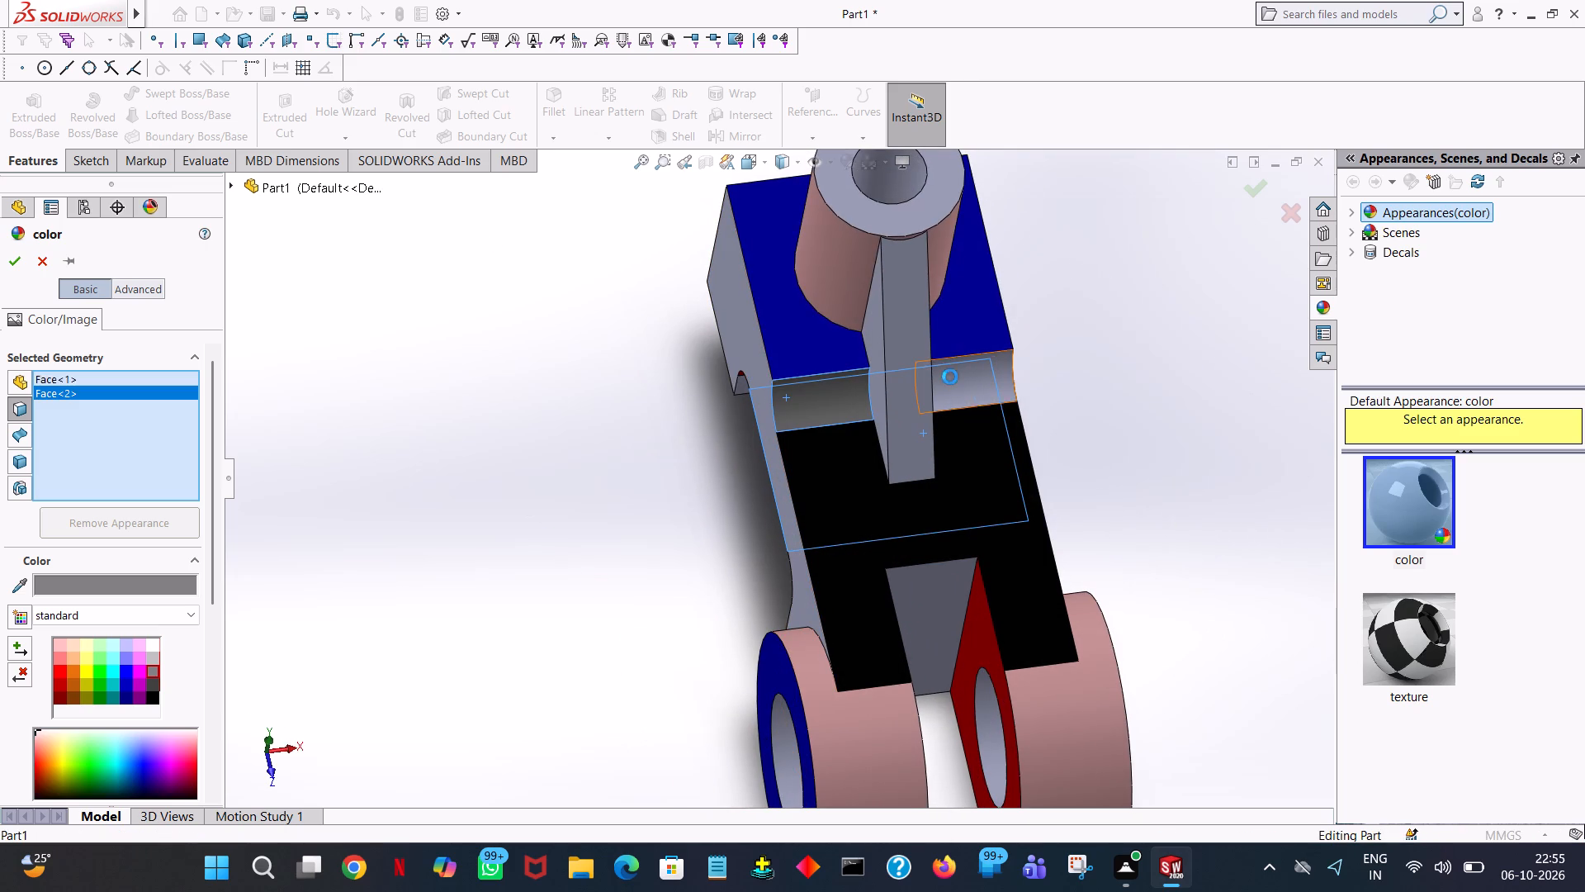
left_click(862, 213)
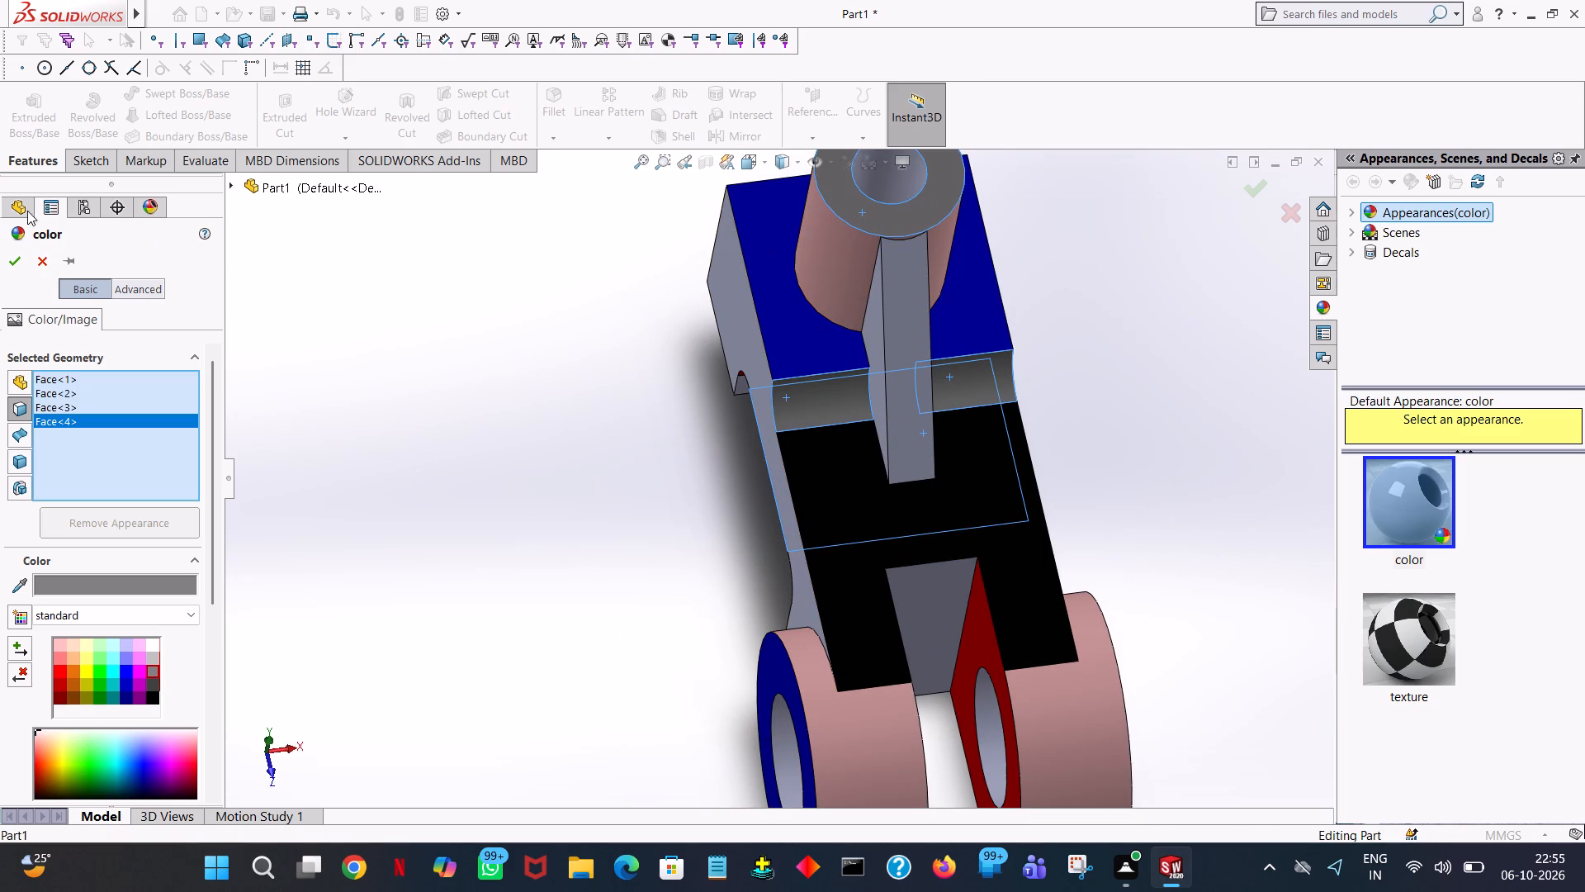
left_click(17, 264)
Colour the two opposite outer side faces of the main body dark orange.
middle_click_drag(575, 368, 645, 370)
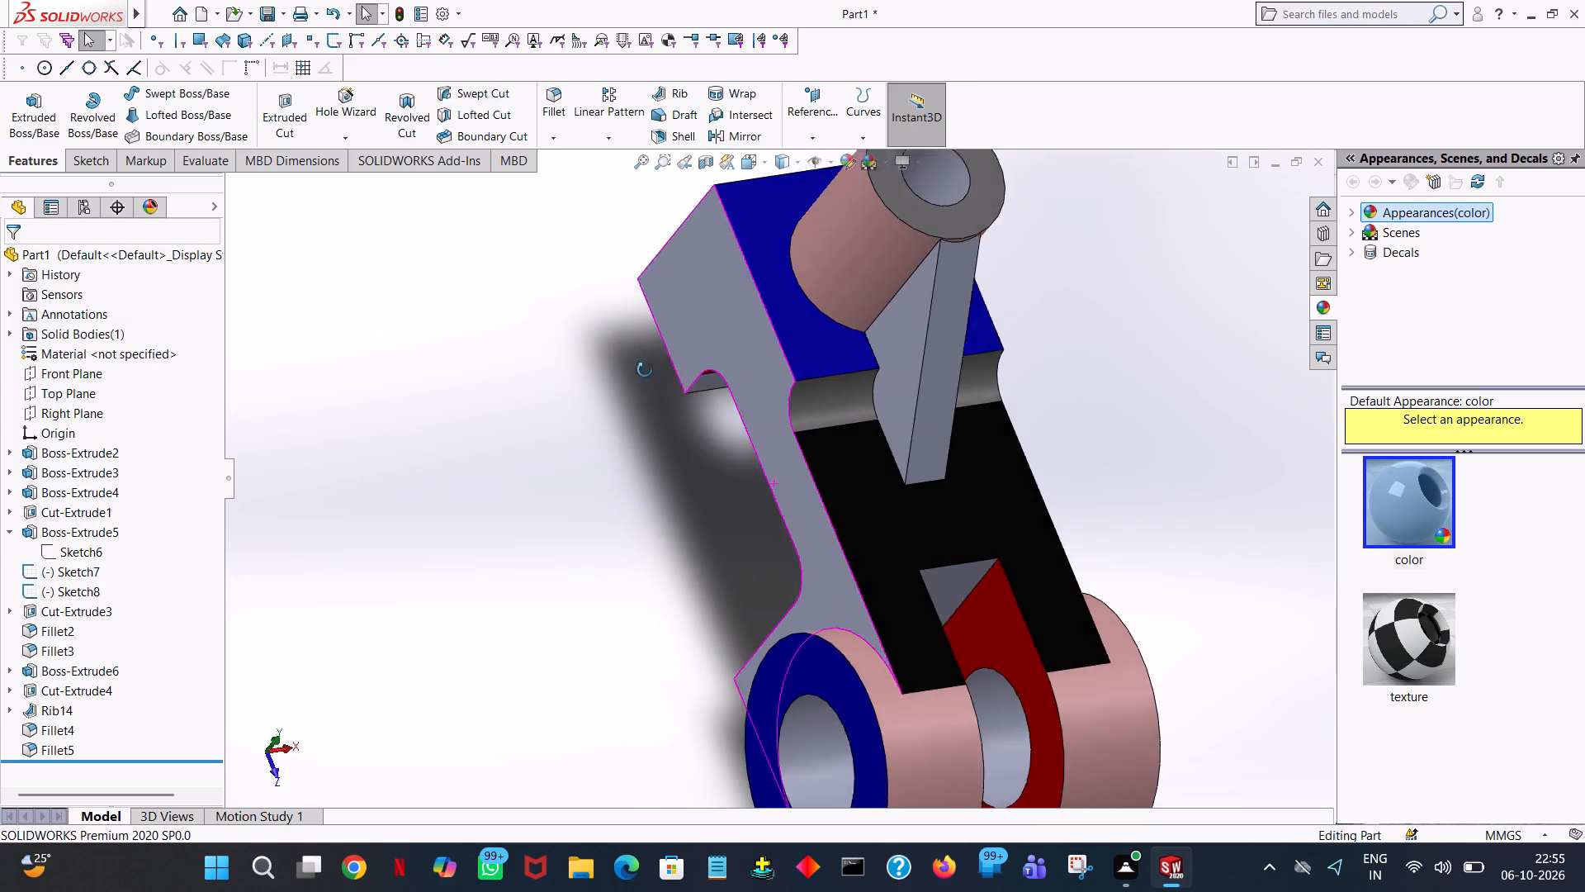
middle_click_drag(645, 370, 652, 370)
left_click(717, 325)
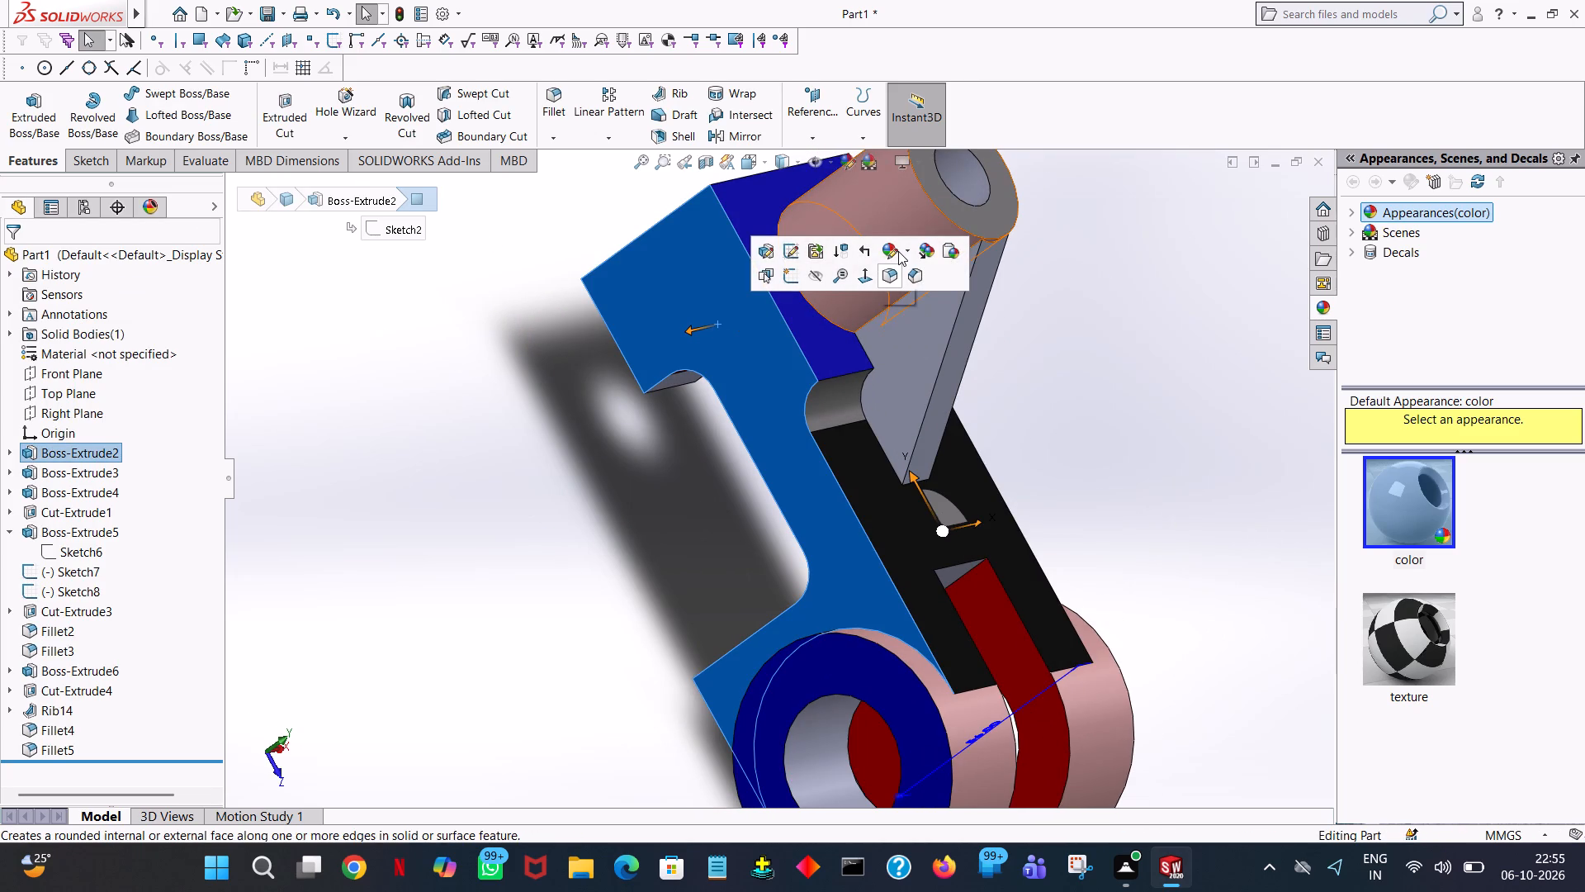
left_click(898, 251)
left_click(921, 284)
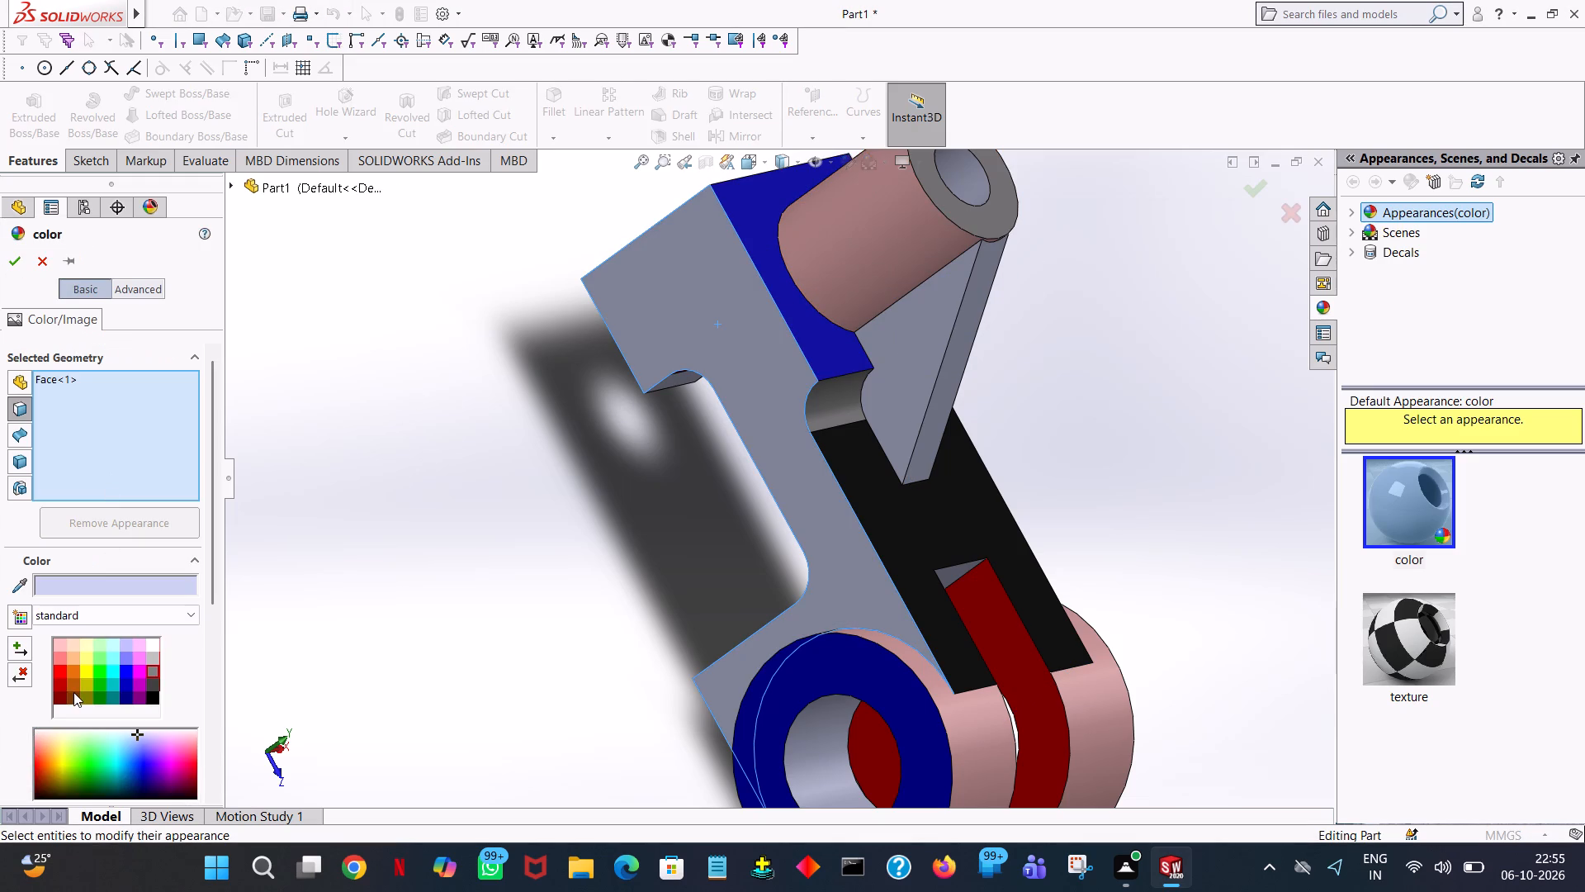
left_click(73, 679)
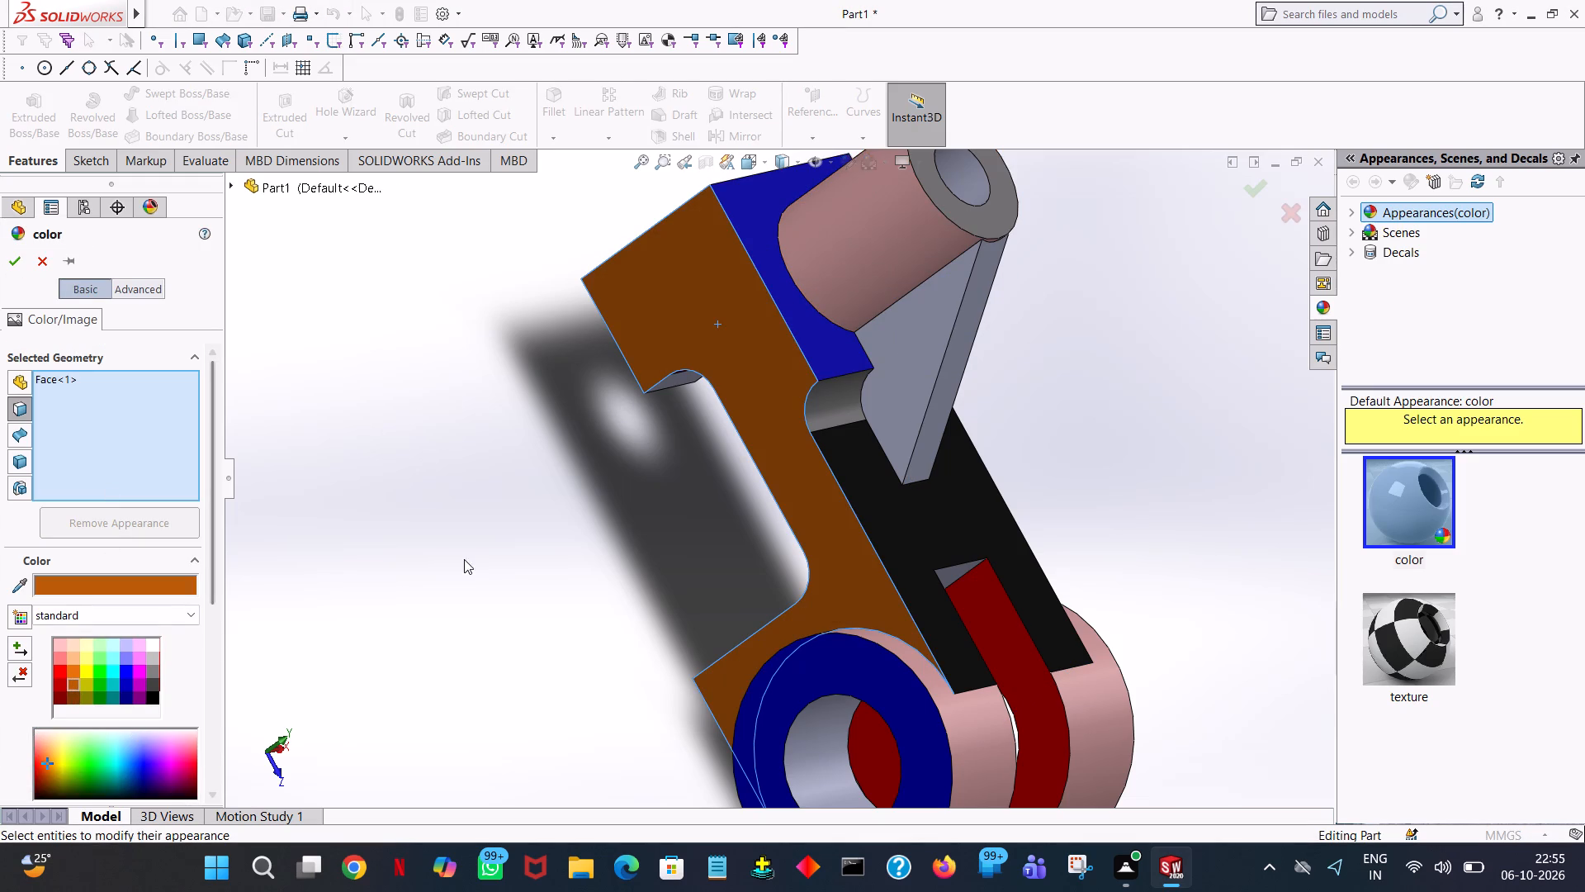
middle_click_drag(513, 558, 329, 542)
left_click(729, 268)
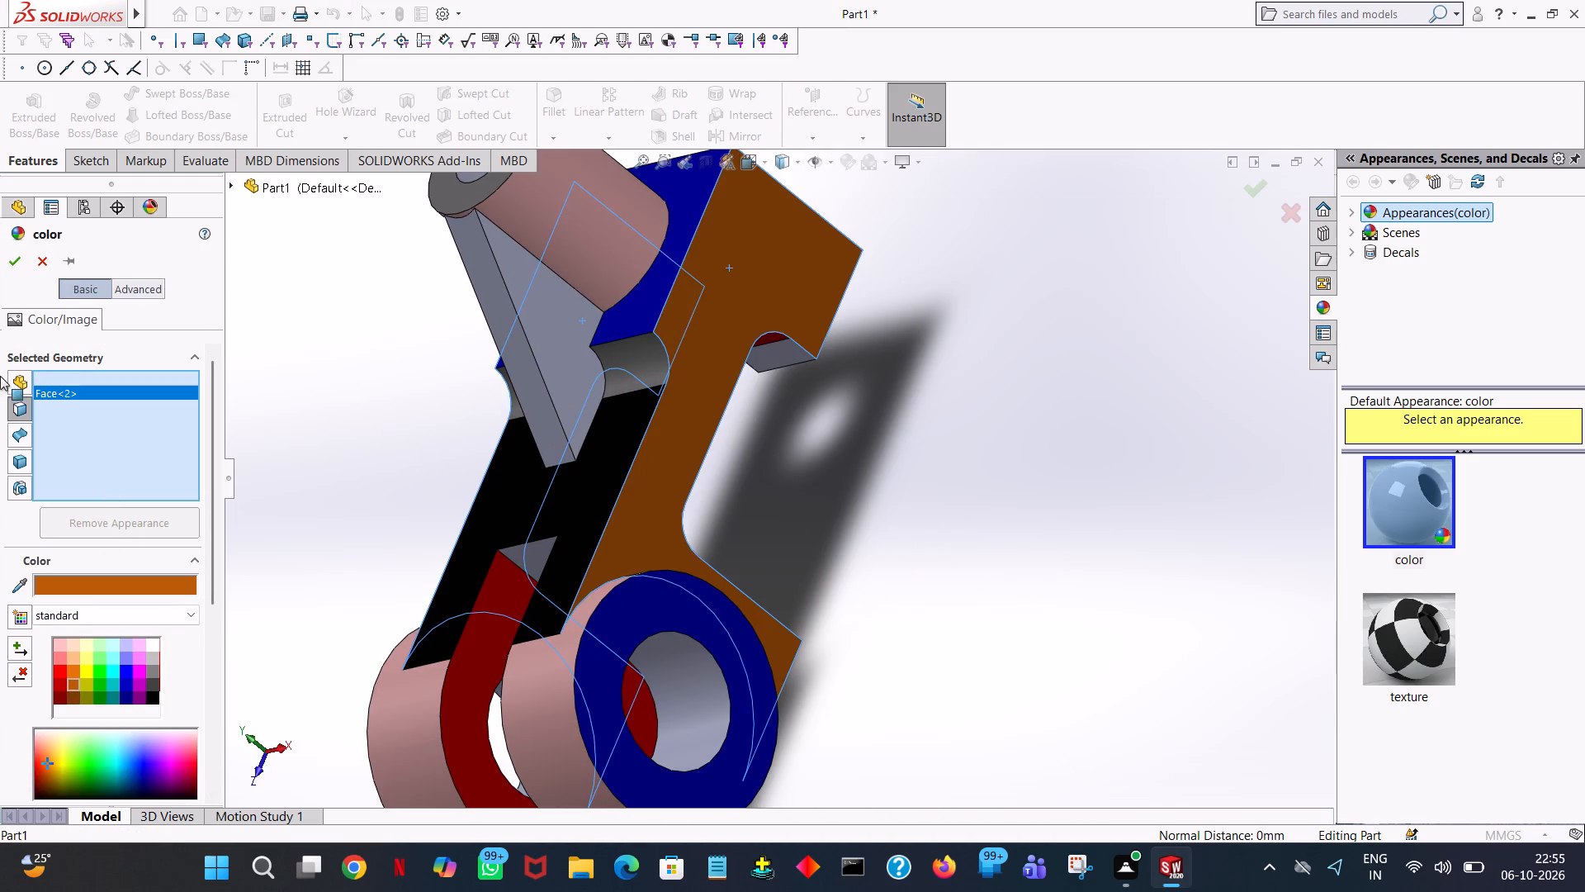
left_click(7, 261)
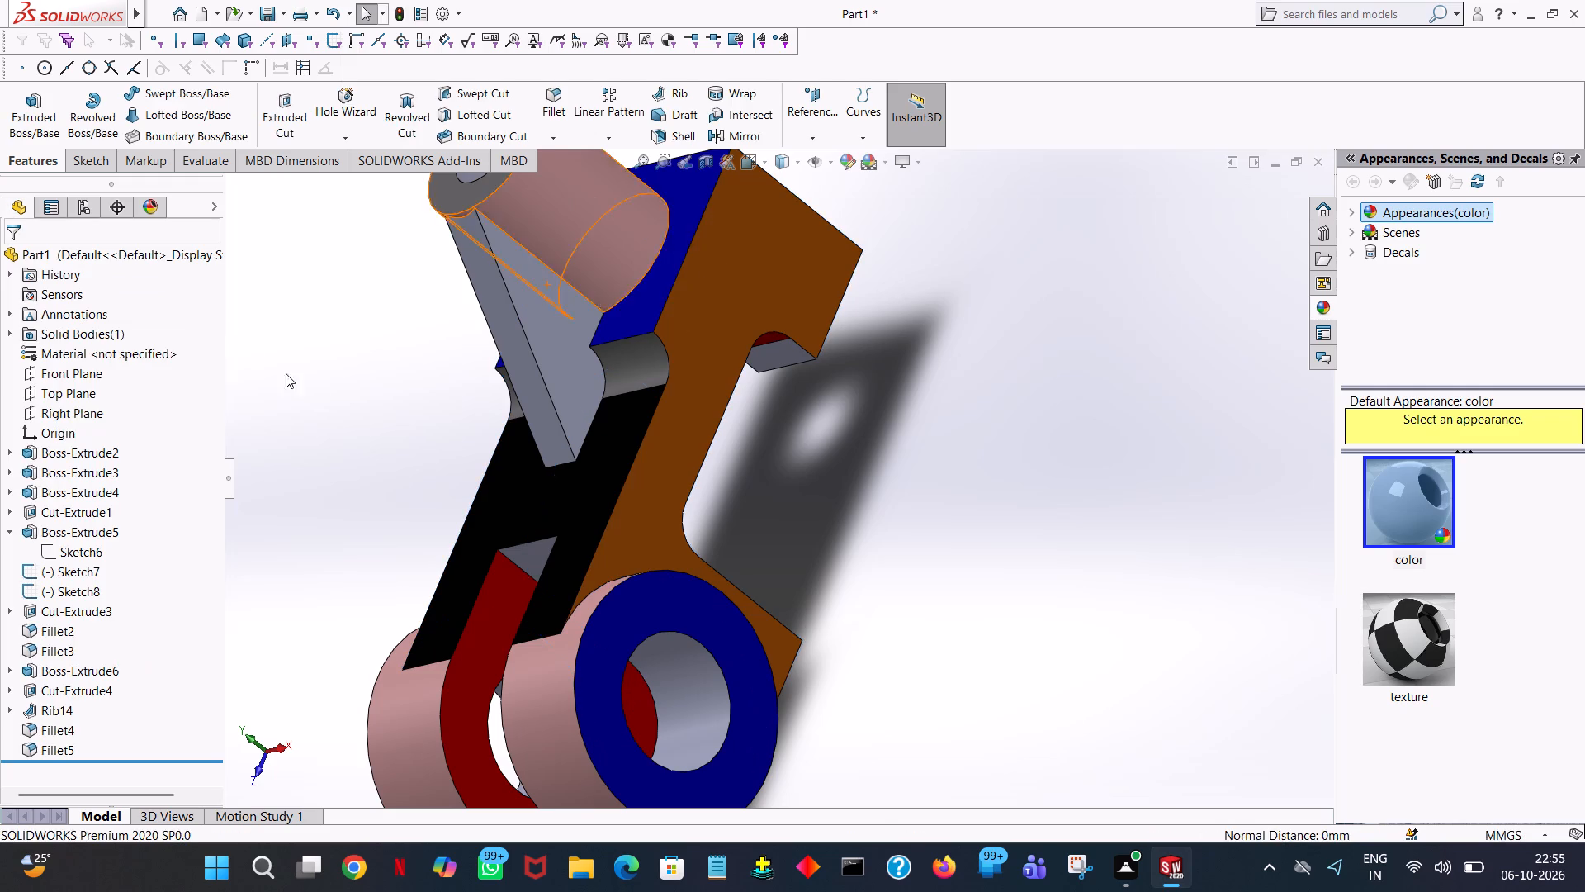
Colour the slot's inner end face between the hubs, the rib's sloped face and the raised block's end face green.
middle_click_drag(448, 306, 494, 160)
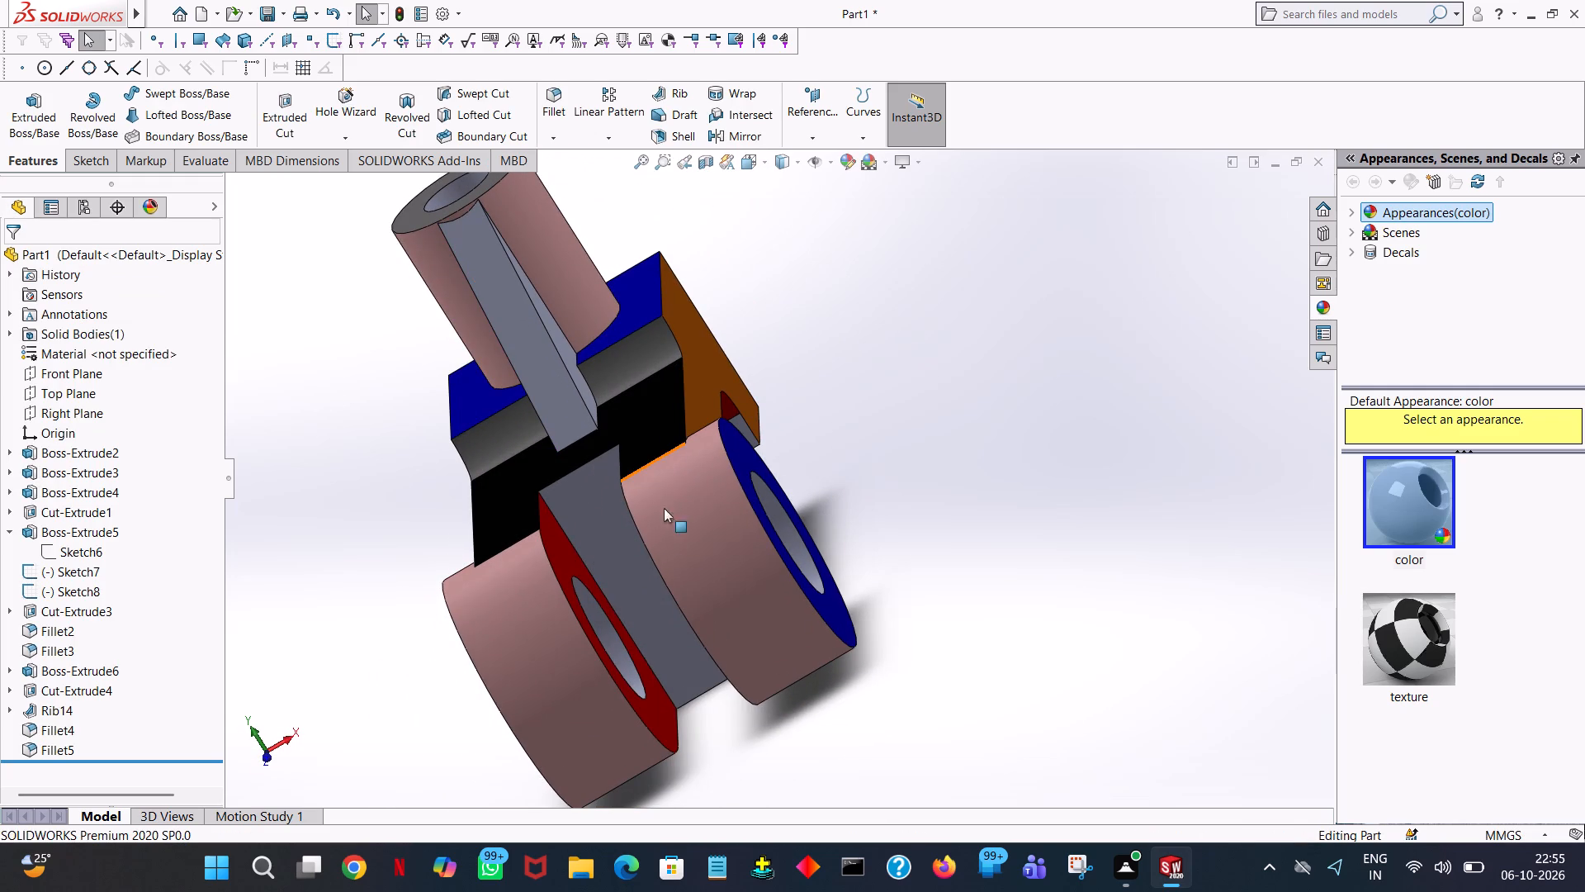
left_click(610, 557)
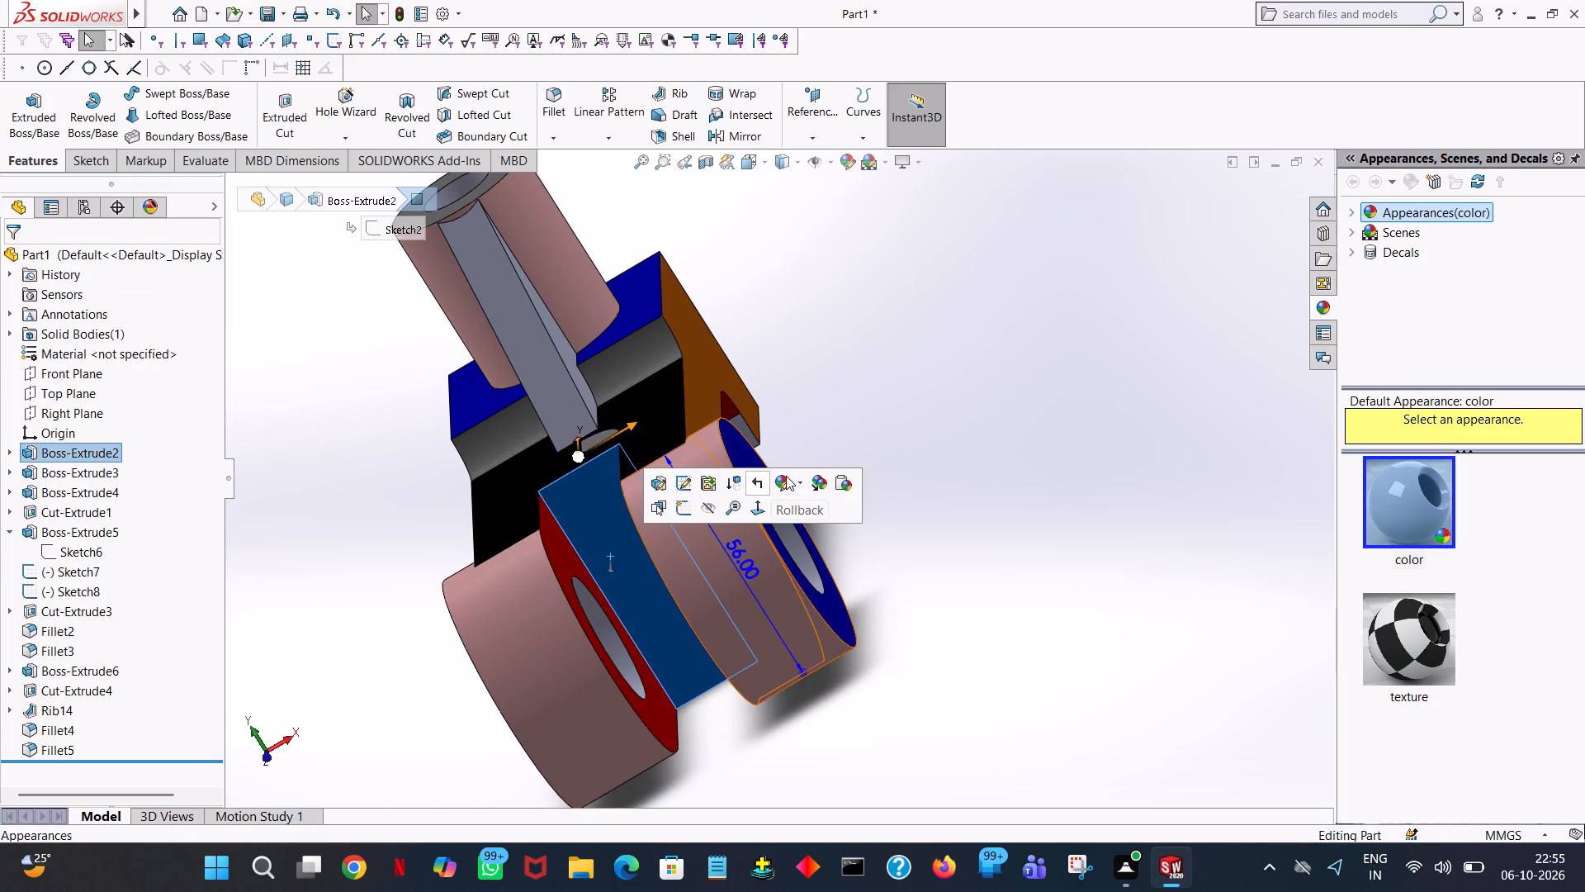
left_click(786, 477)
left_click(790, 484)
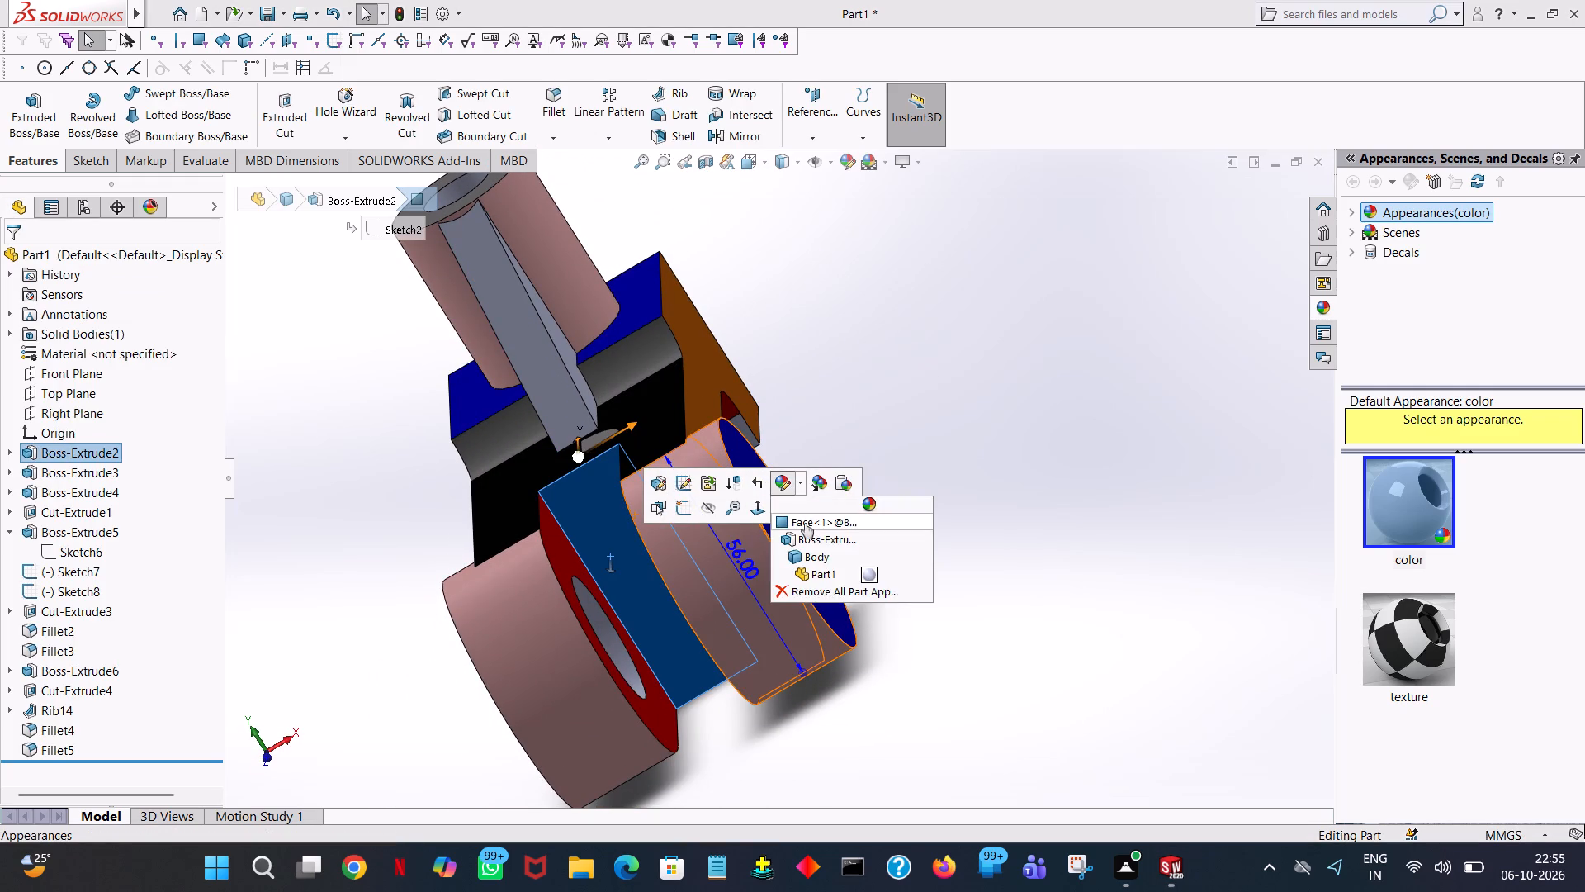
left_click(806, 524)
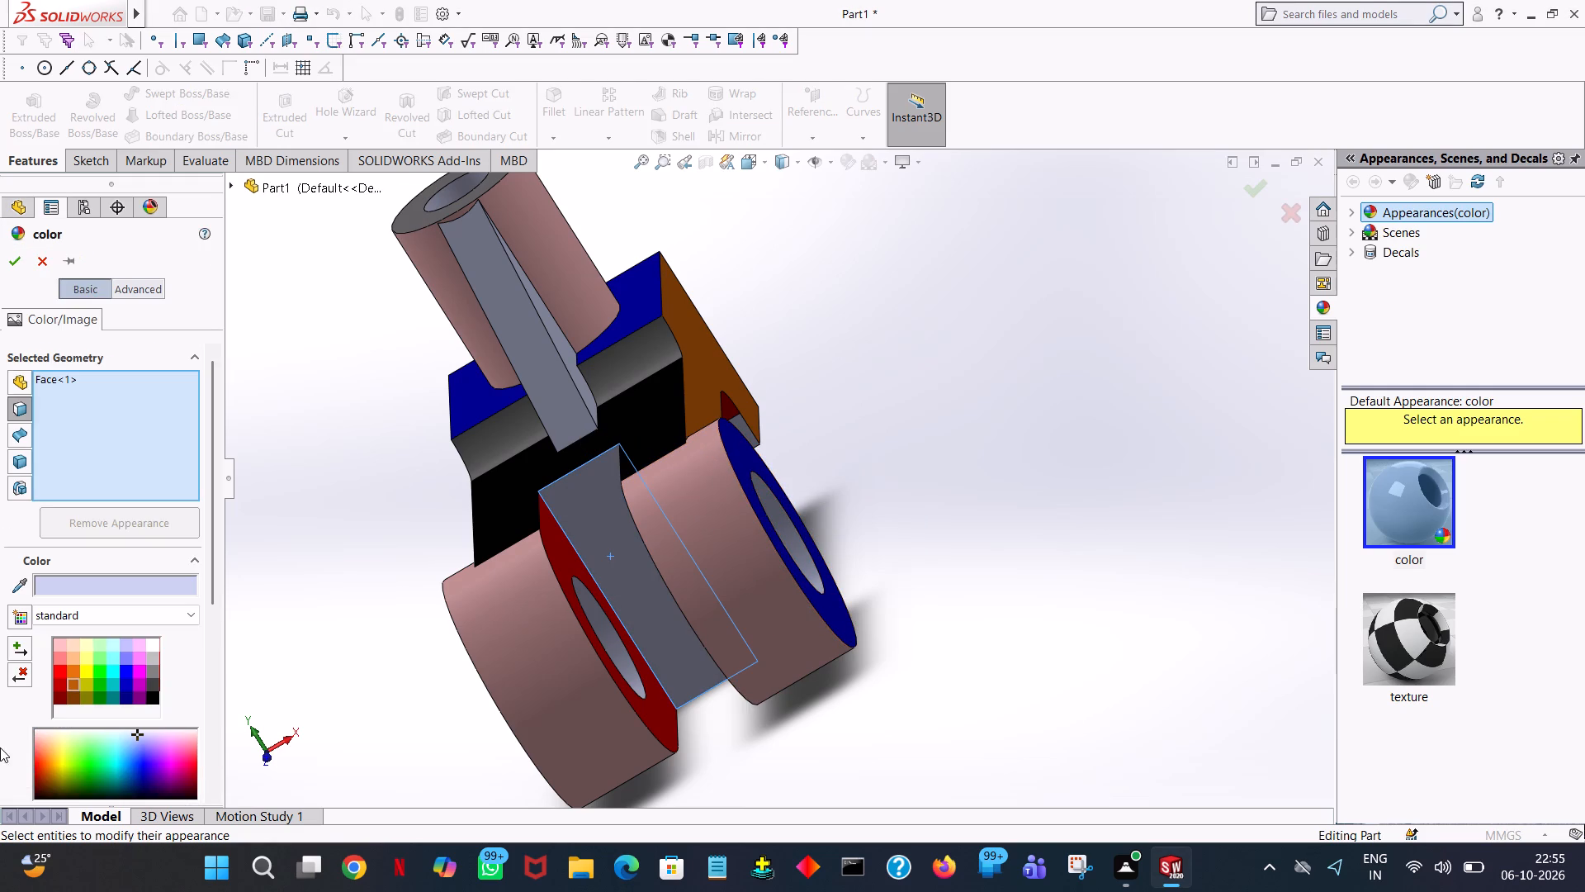
left_click(93, 676)
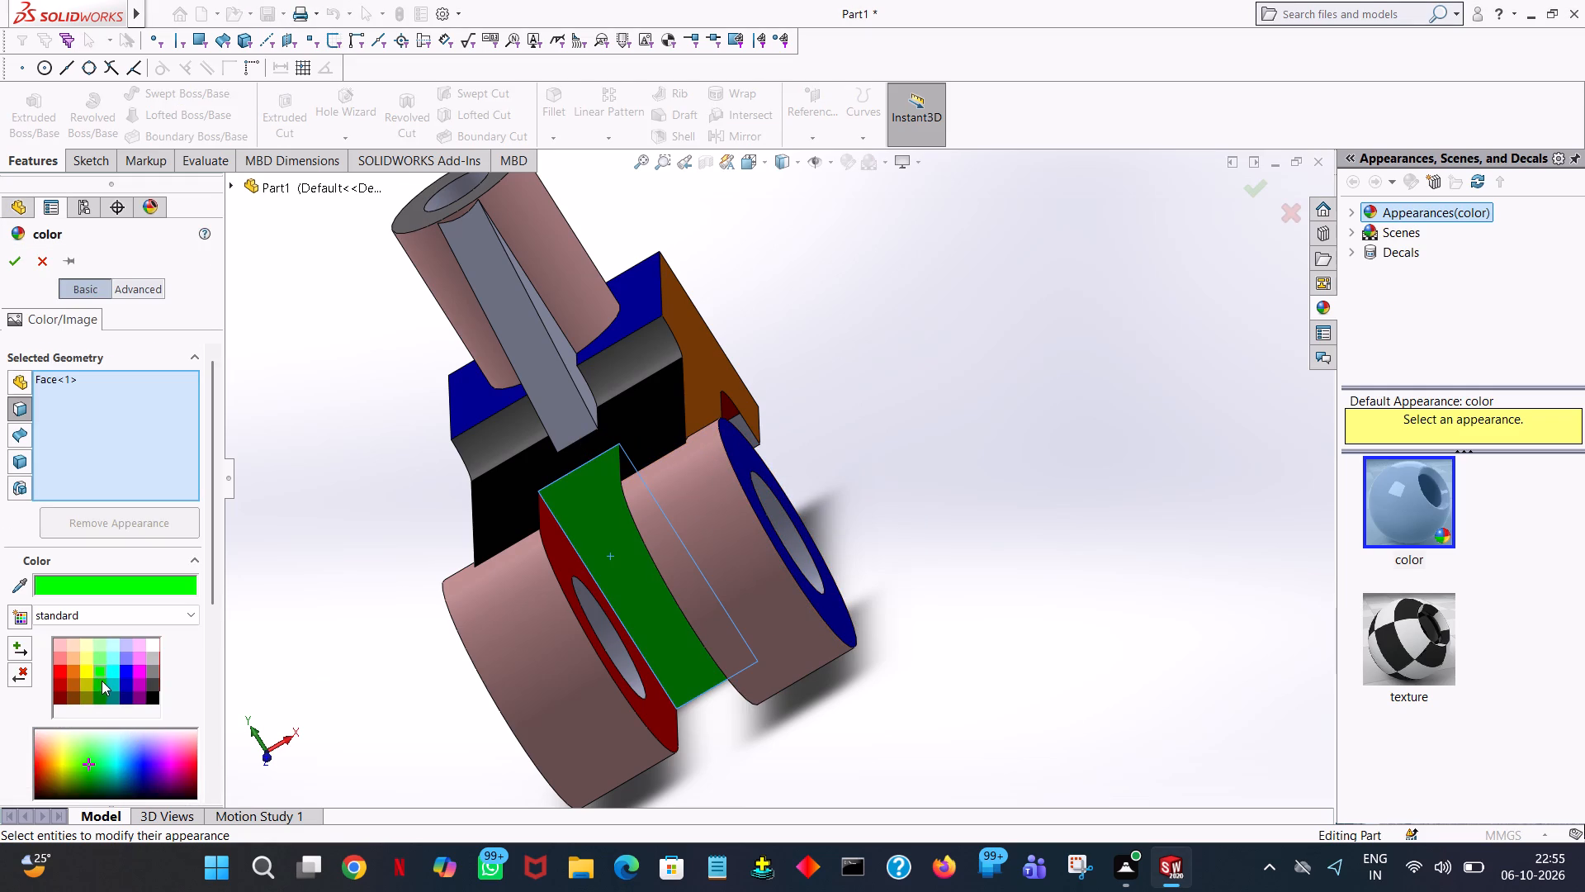
left_click(535, 342)
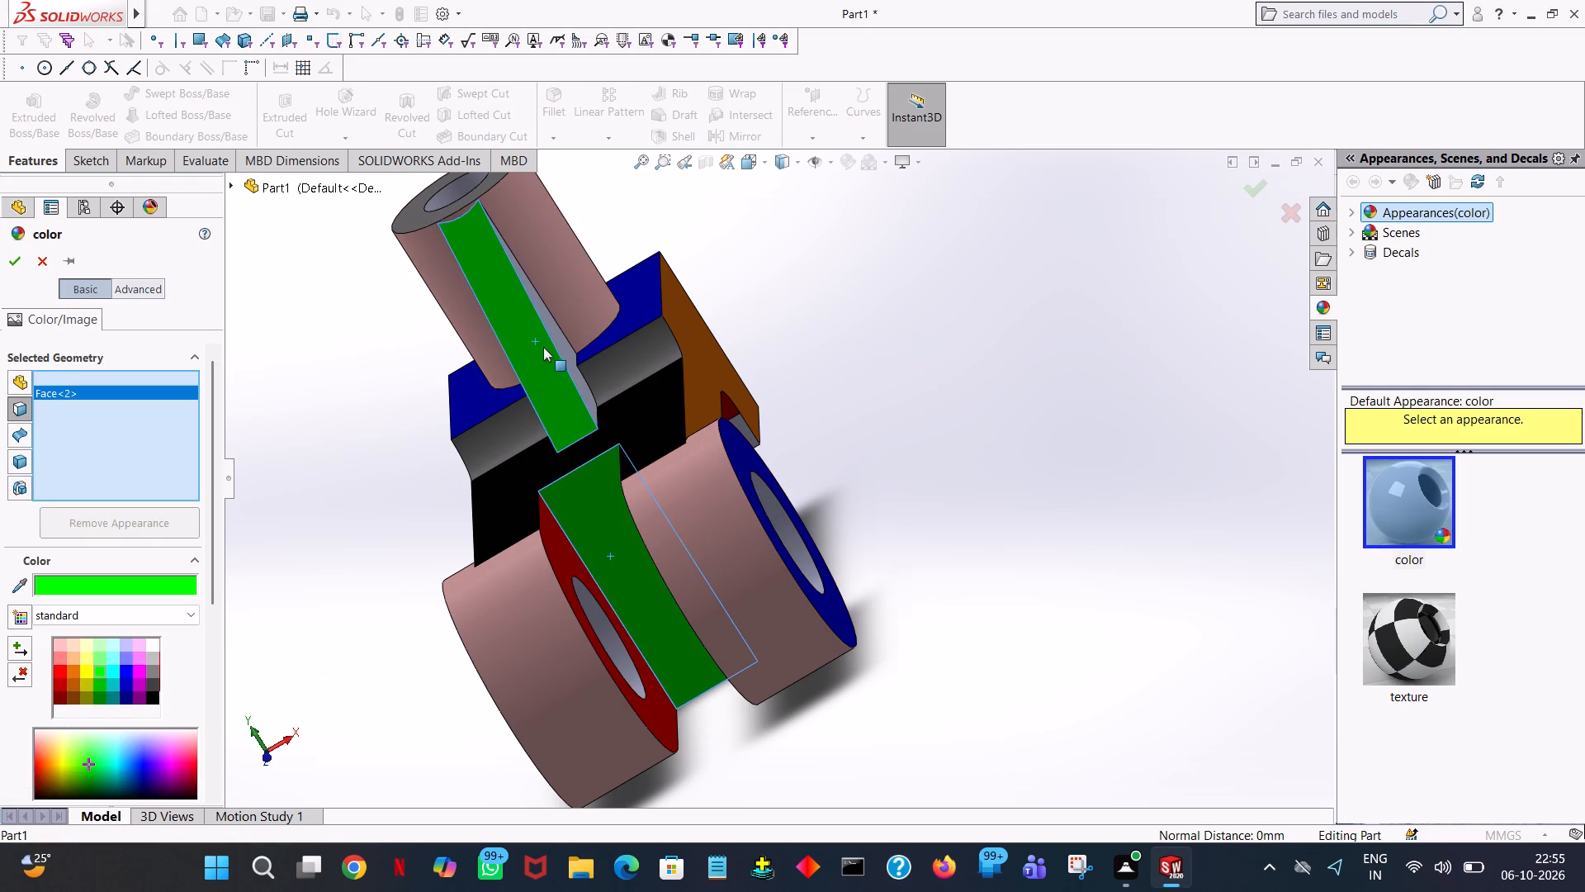
middle_click_drag(564, 354, 872, 481)
left_click(387, 614)
left_click(481, 566)
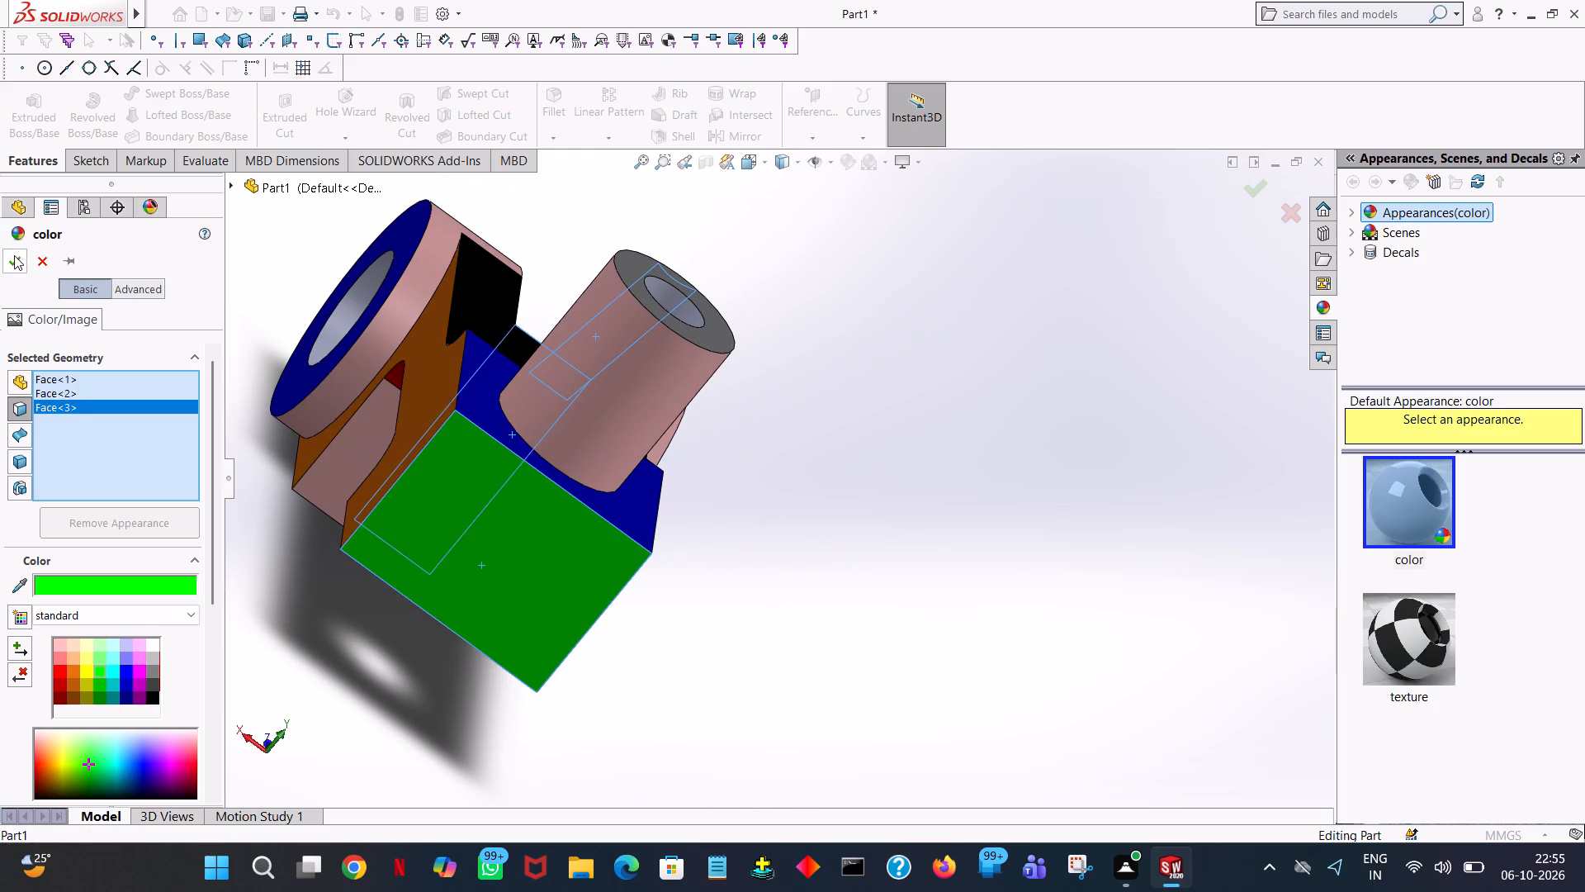
left_click(14, 255)
Colour the rib's two side faces, the two small underside recess faces beside the boss bore and both hub bores magenta.
middle_click_drag(489, 313, 679, 581)
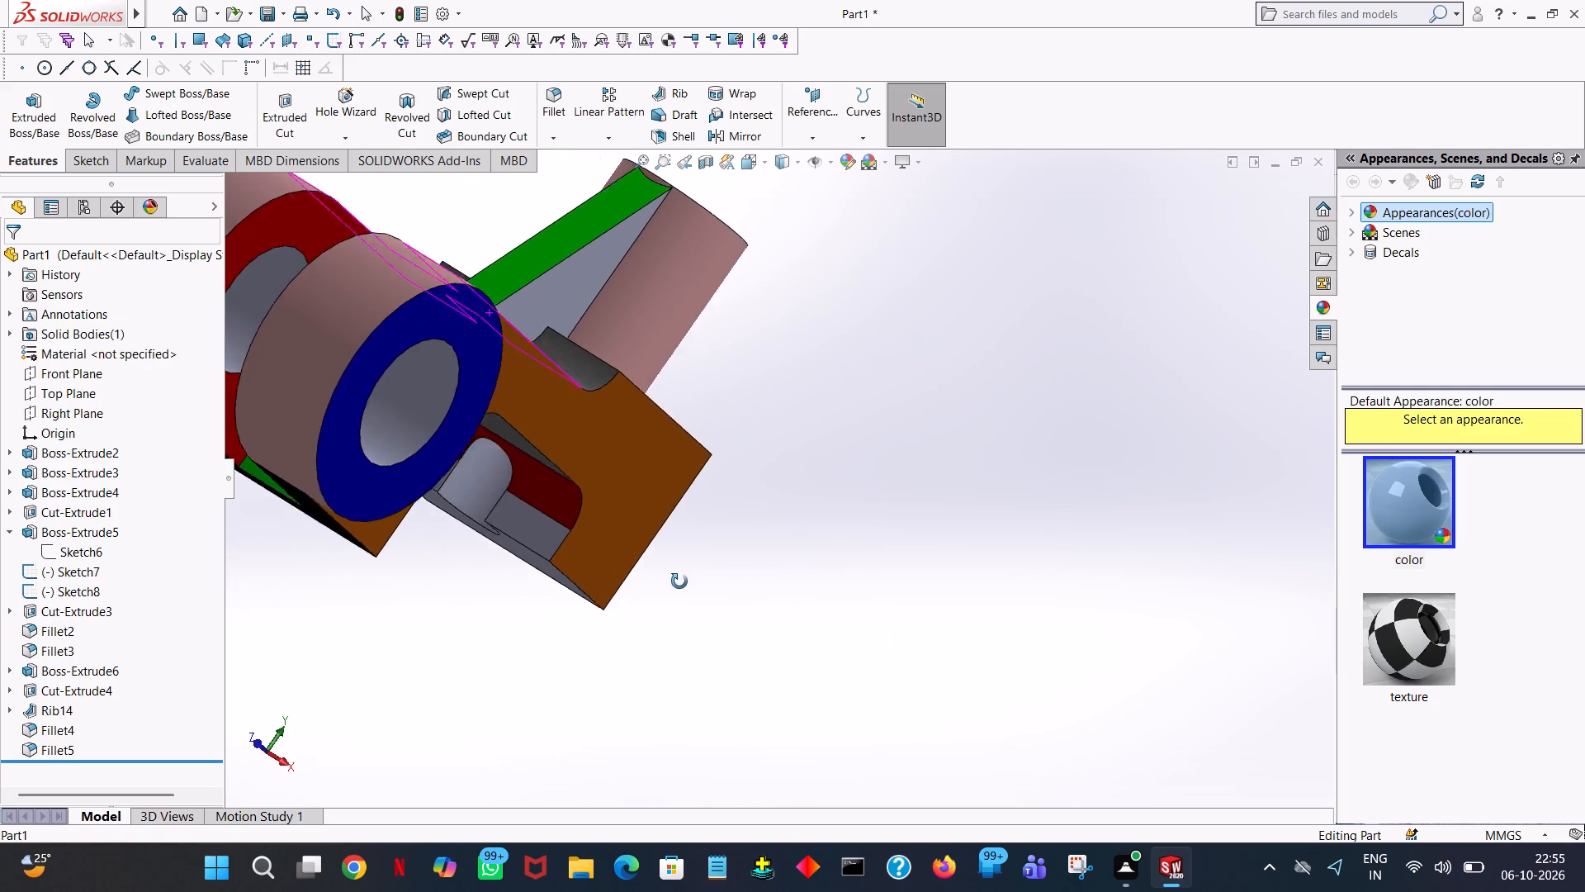
middle_click_drag(679, 581, 648, 576)
left_click(646, 297)
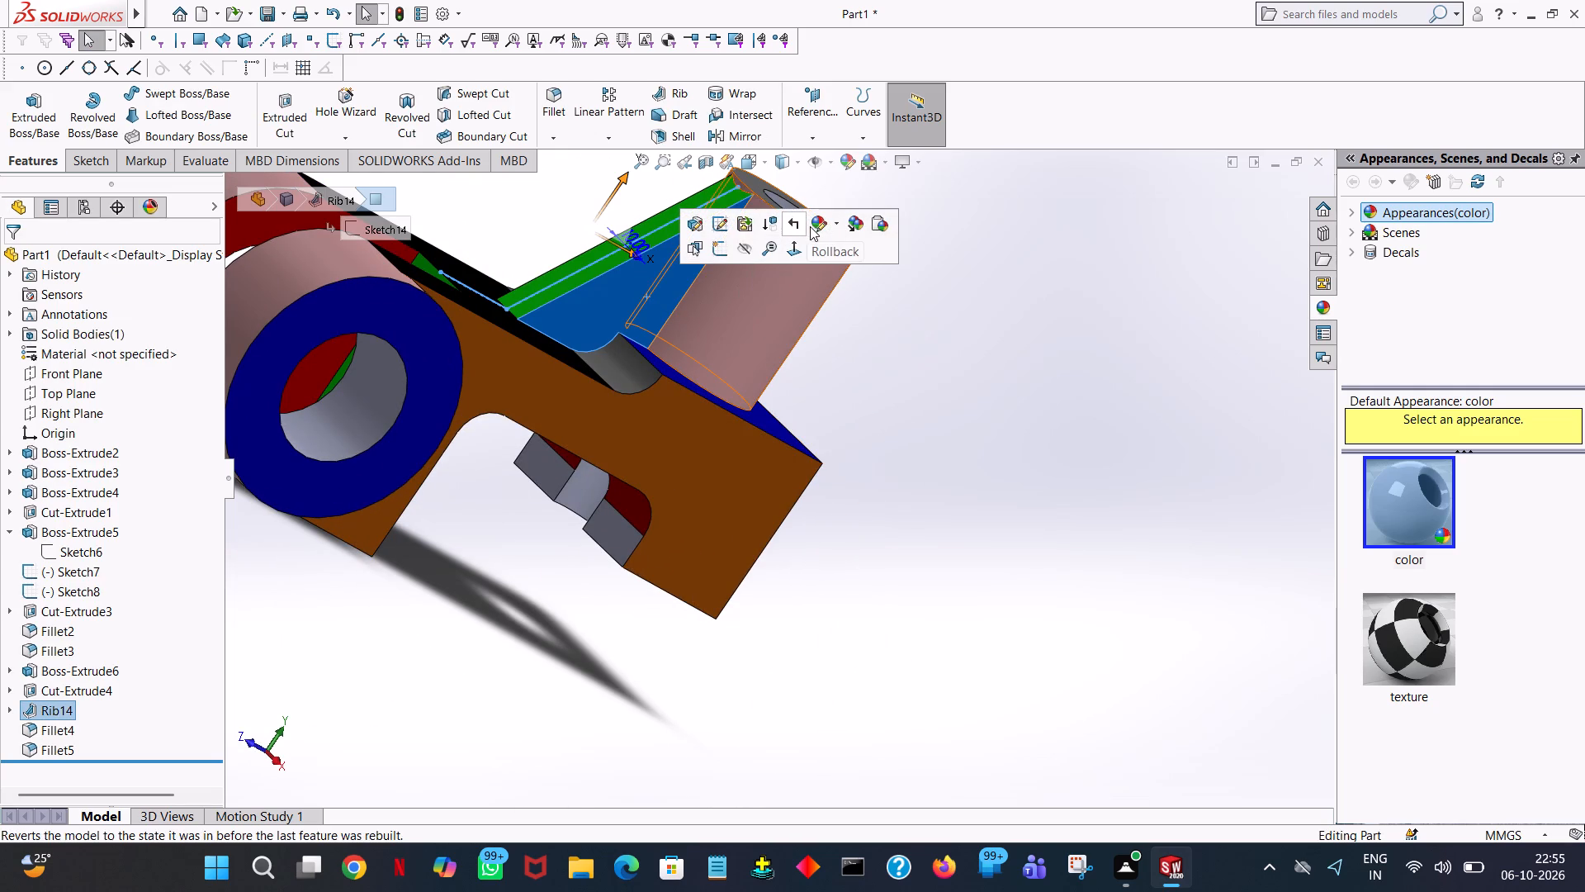
left_click(811, 226)
left_click(833, 264)
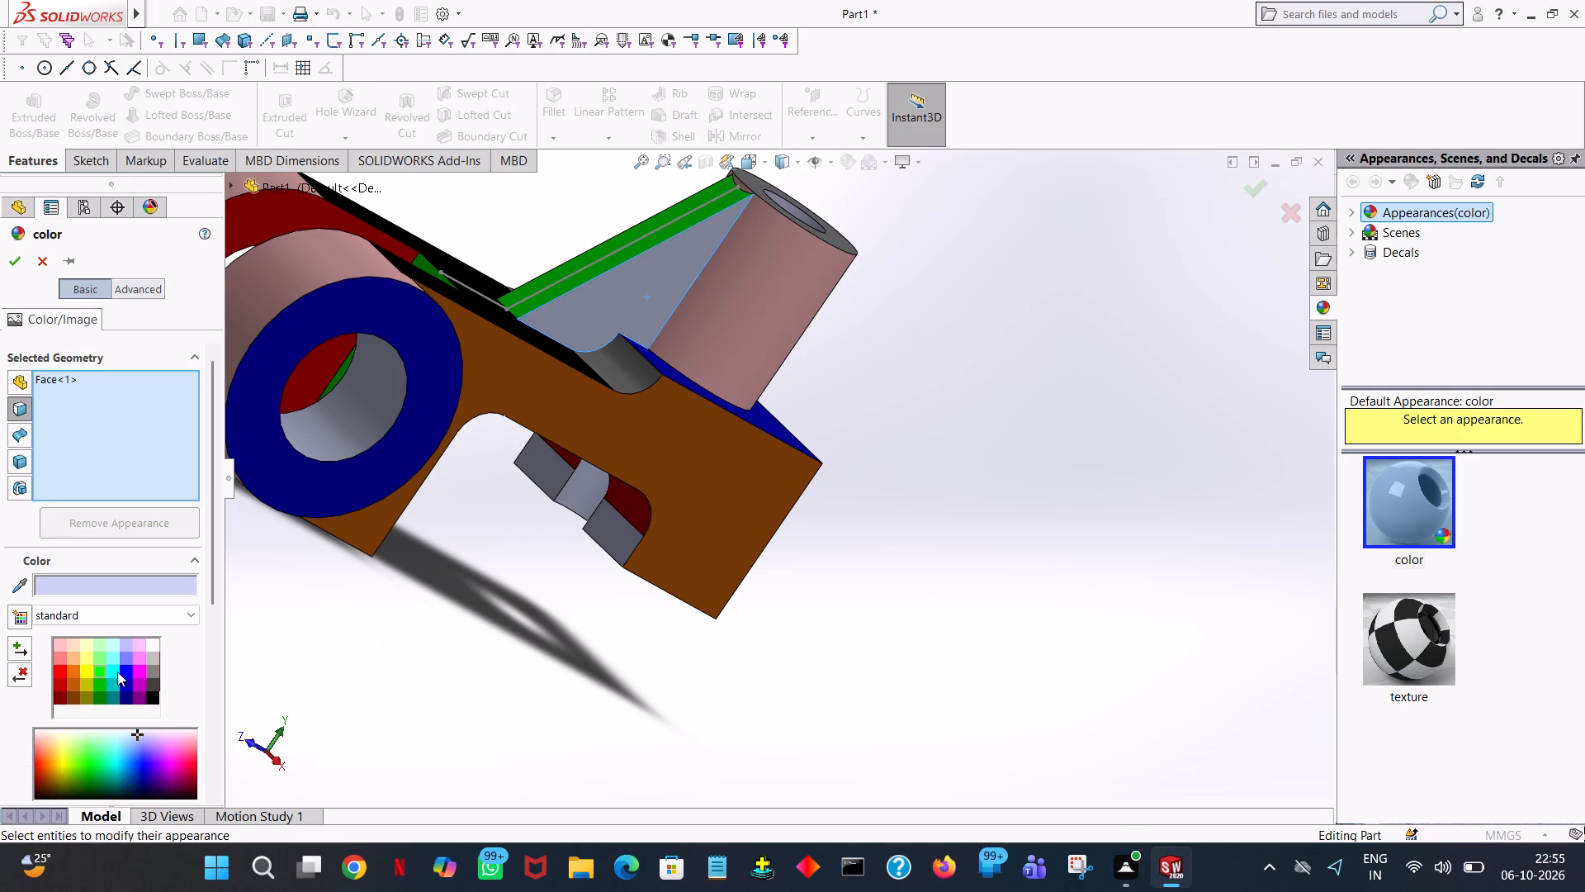
left_click(134, 677)
middle_click_drag(644, 492, 745, 709)
left_click(644, 353)
middle_click_drag(705, 378, 828, 320)
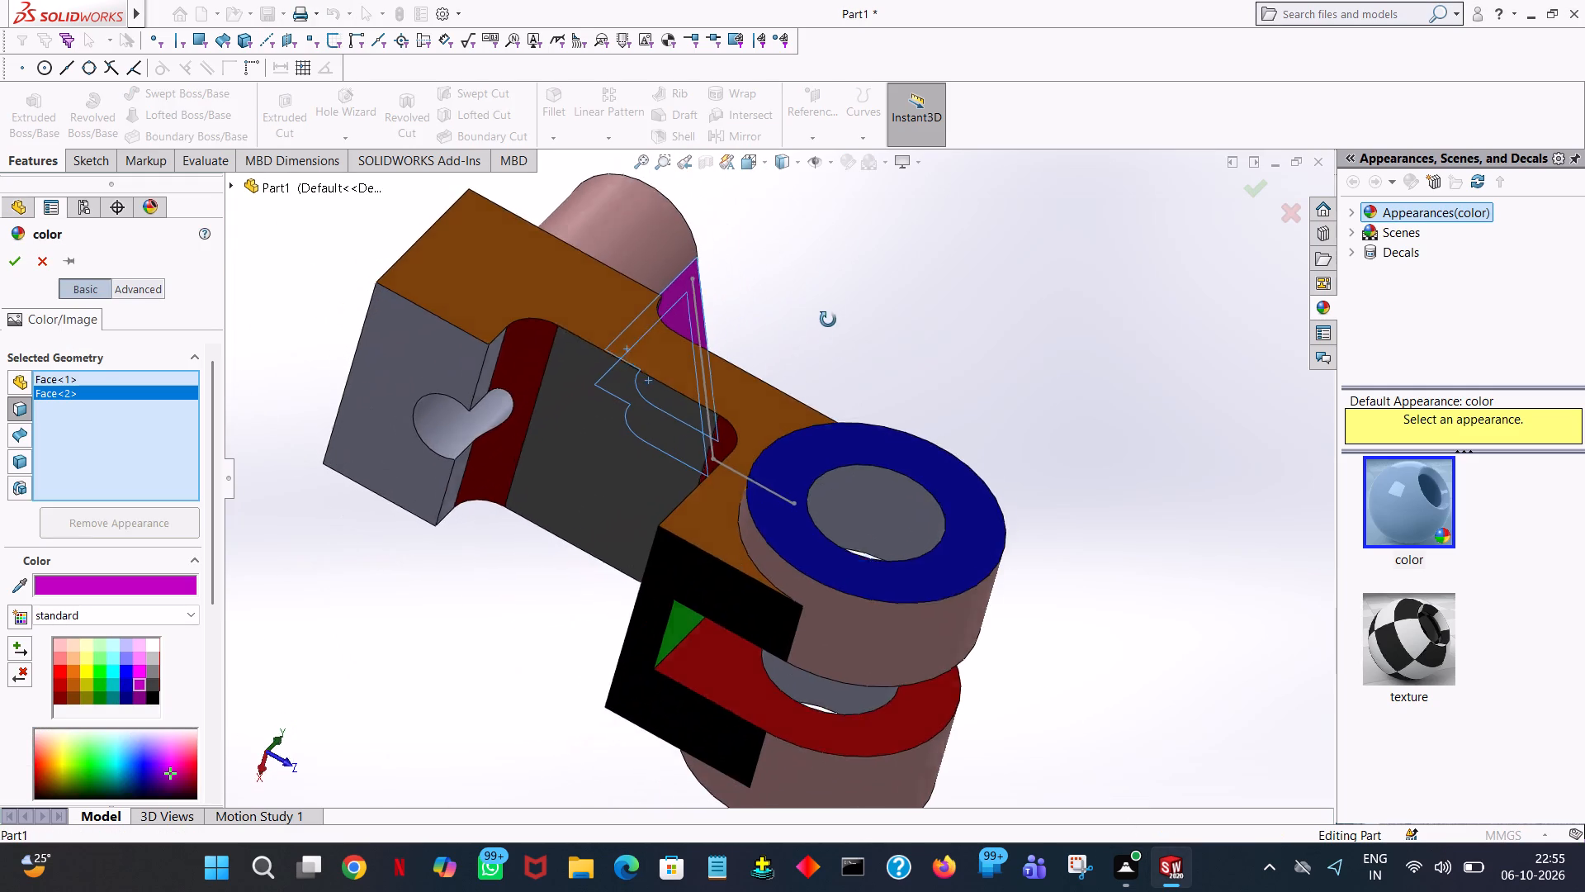
middle_click_drag(828, 320, 830, 314)
left_click(490, 372)
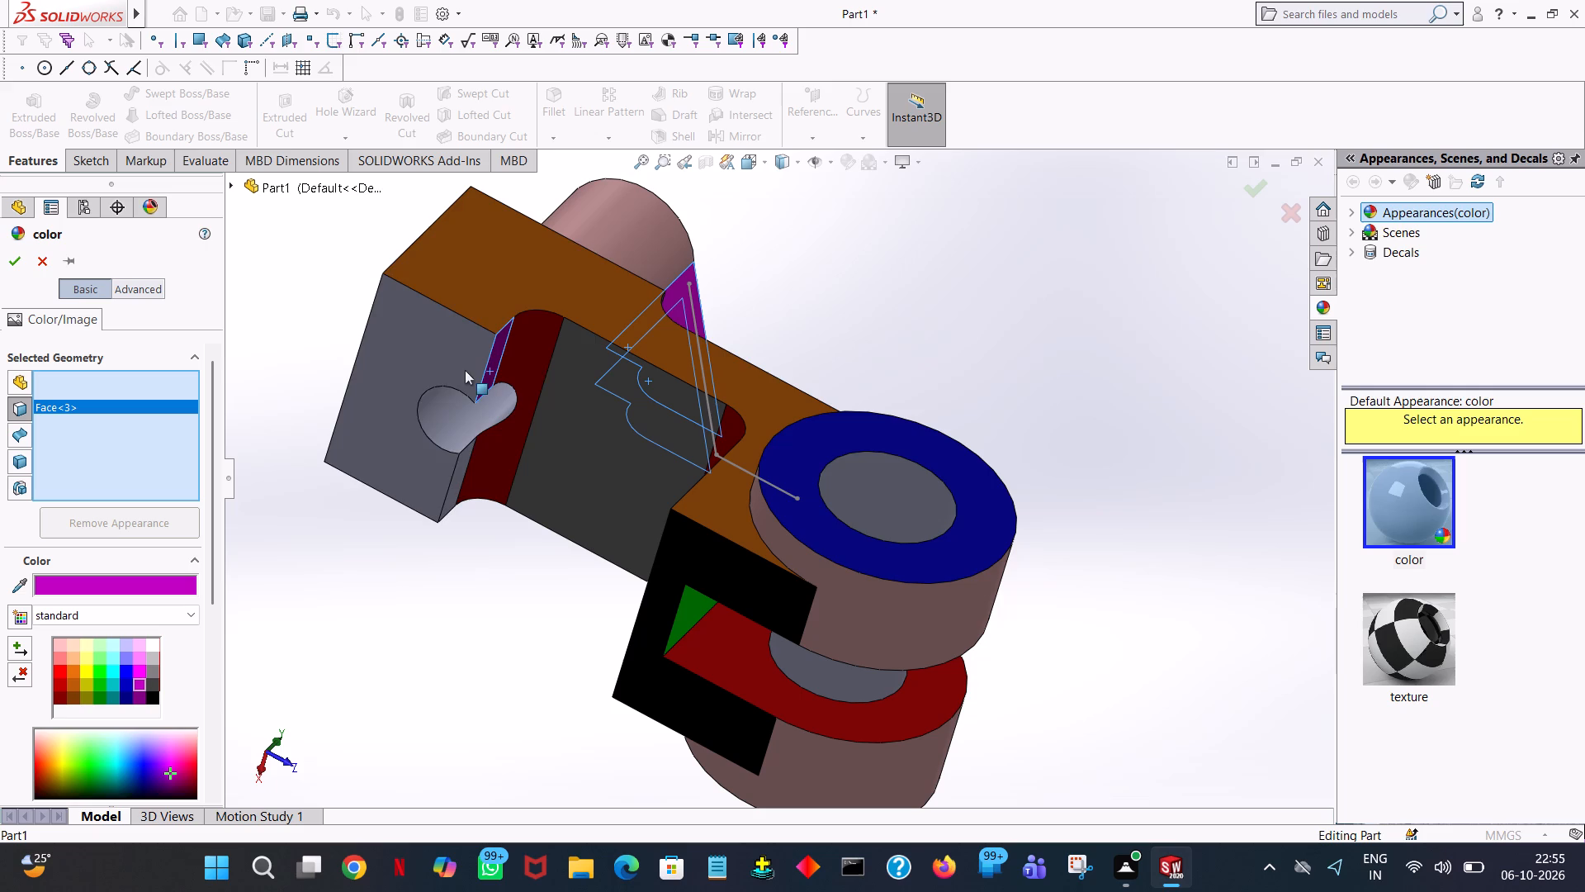
left_click(453, 482)
middle_click_drag(510, 498, 588, 605)
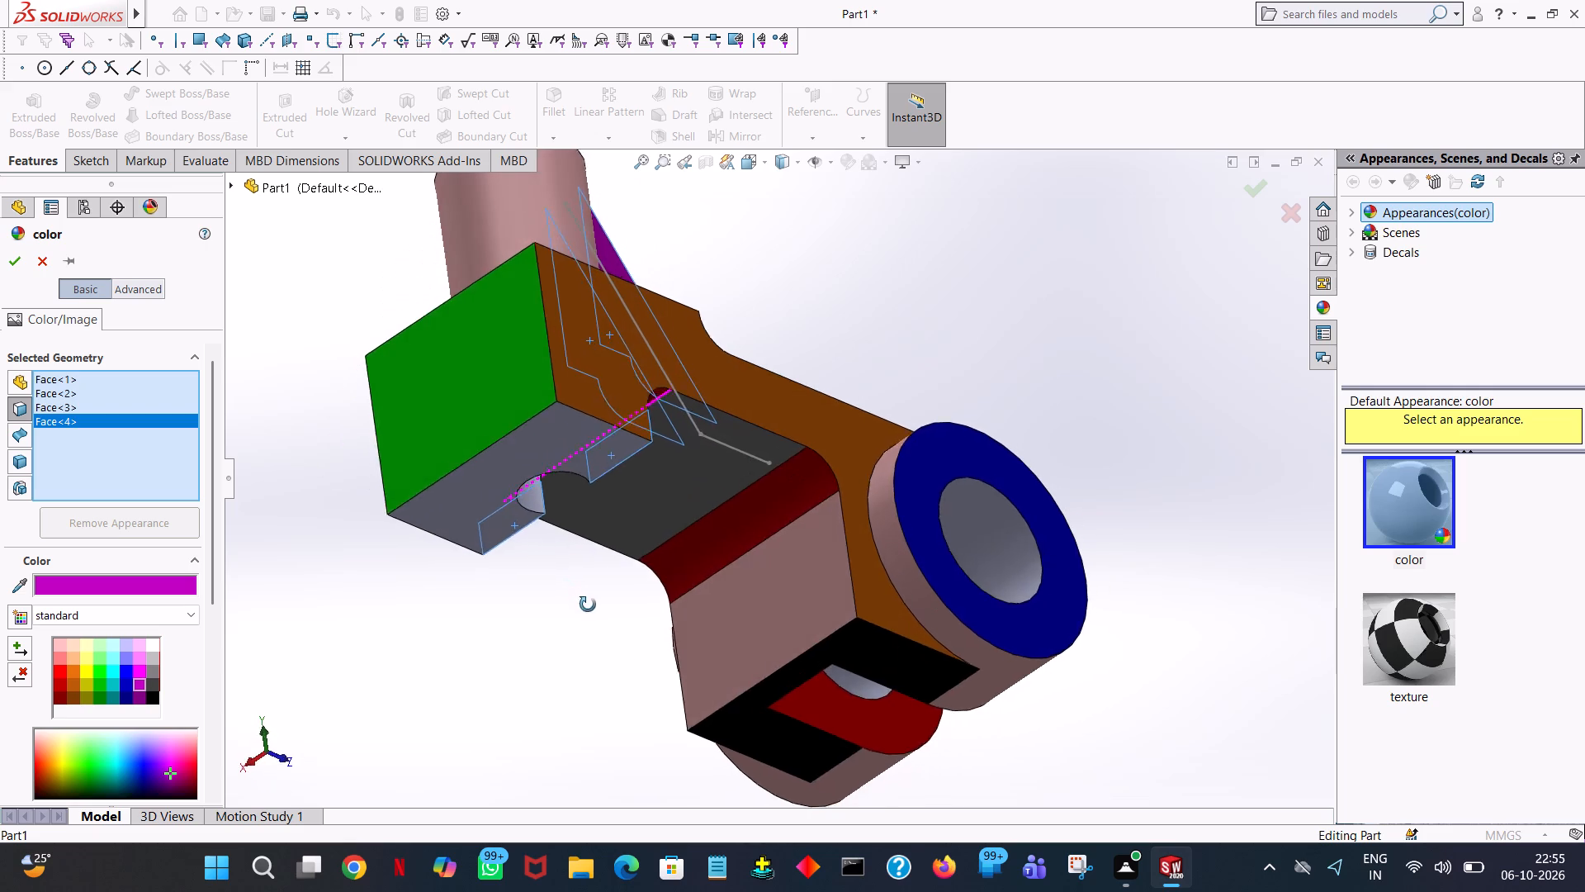
middle_click_drag(588, 605, 479, 313)
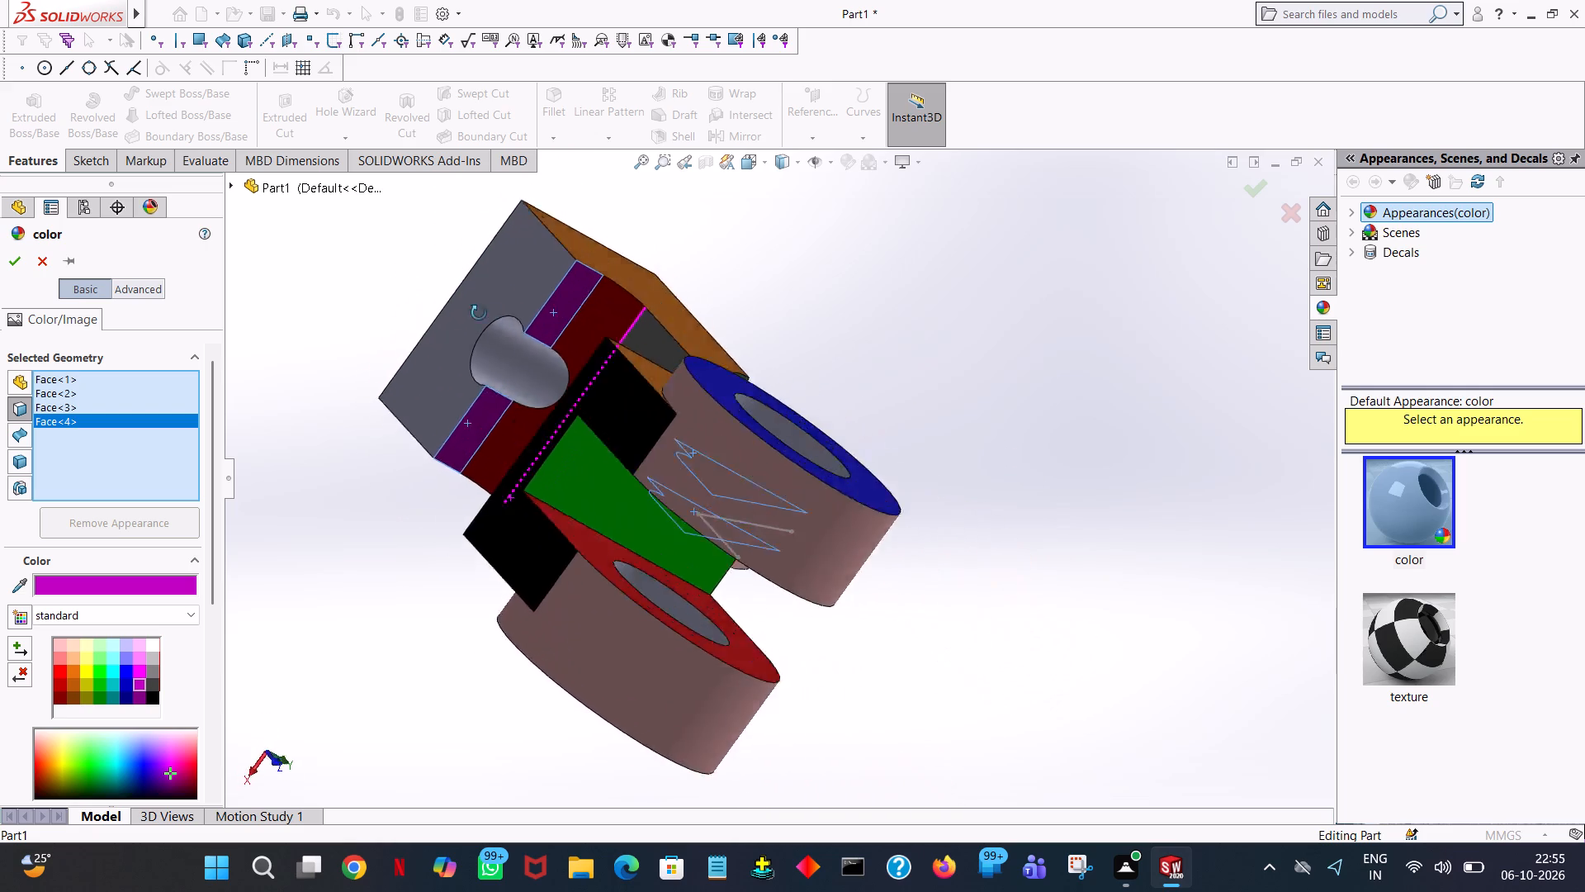
middle_click_drag(479, 313, 457, 444)
left_click(659, 714)
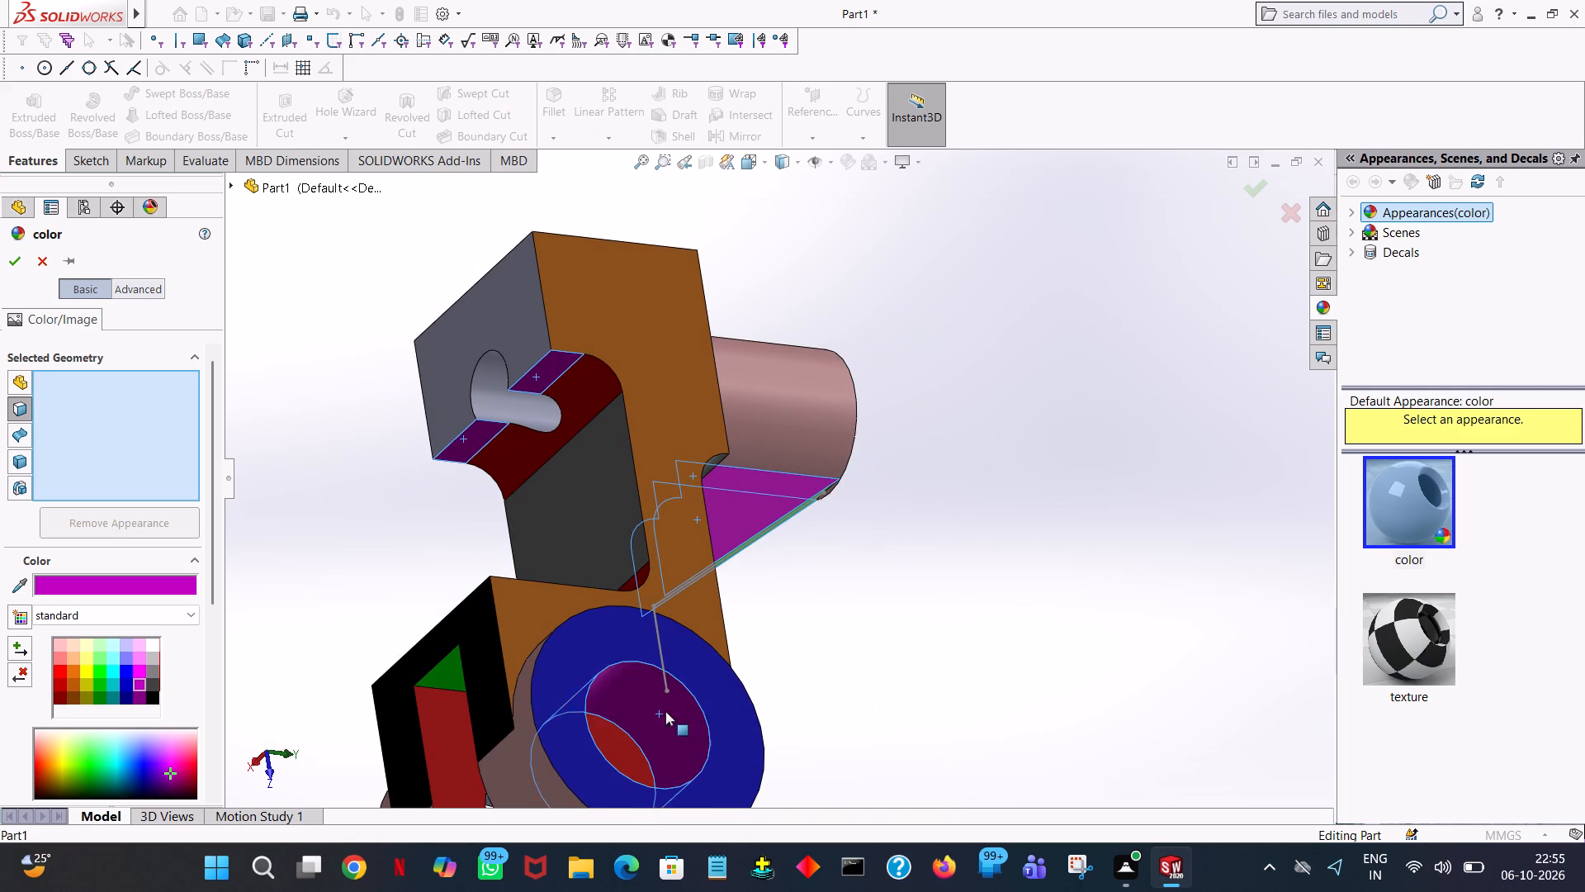
middle_click_drag(726, 674, 945, 259)
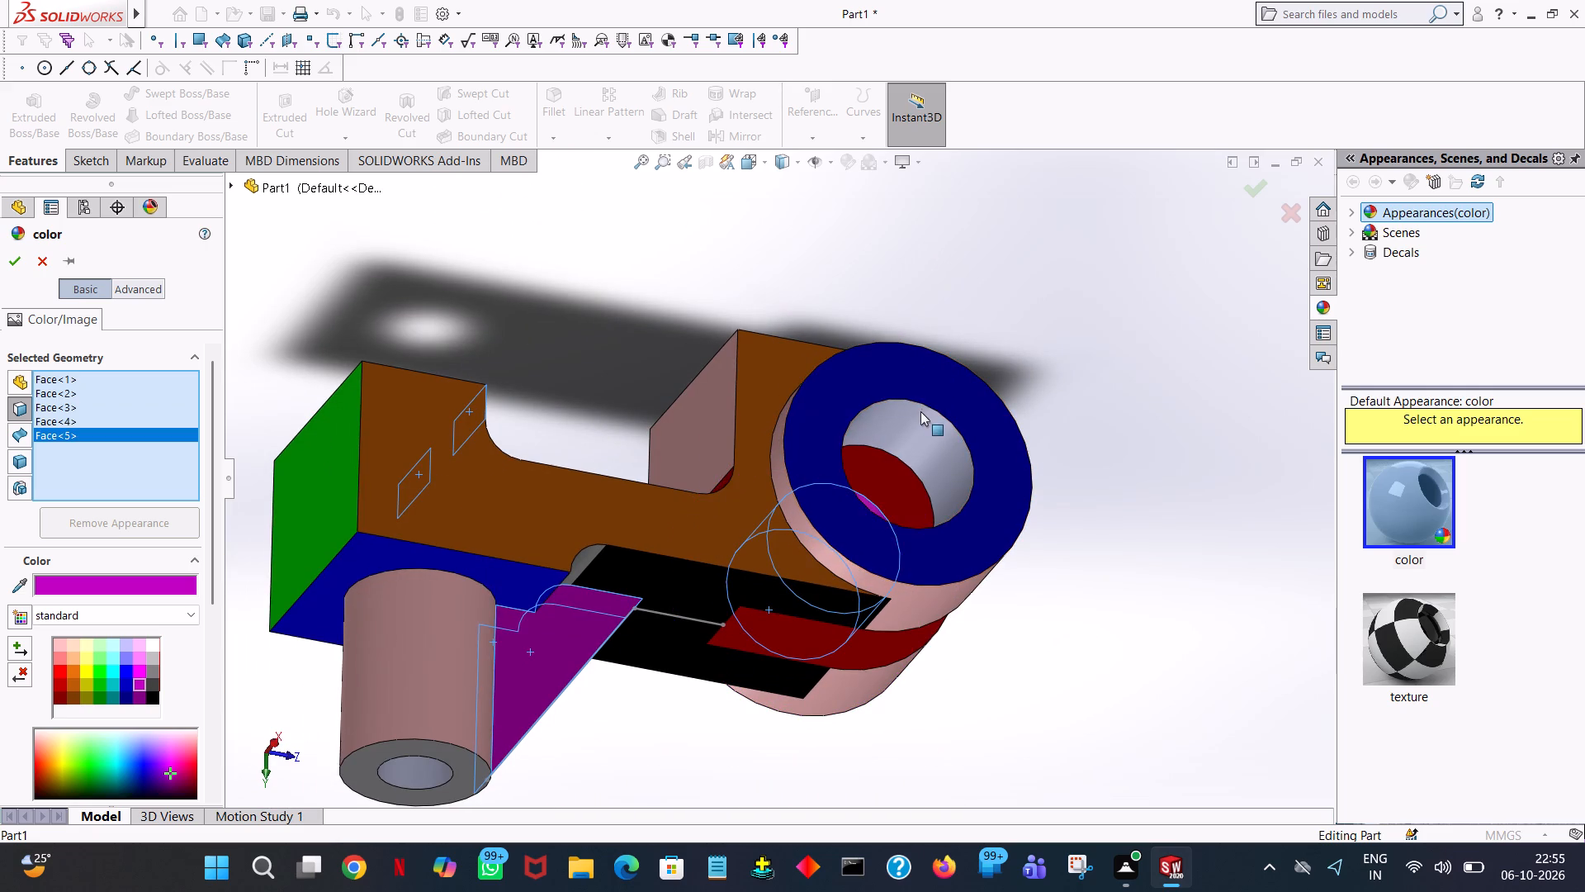
left_click(920, 418)
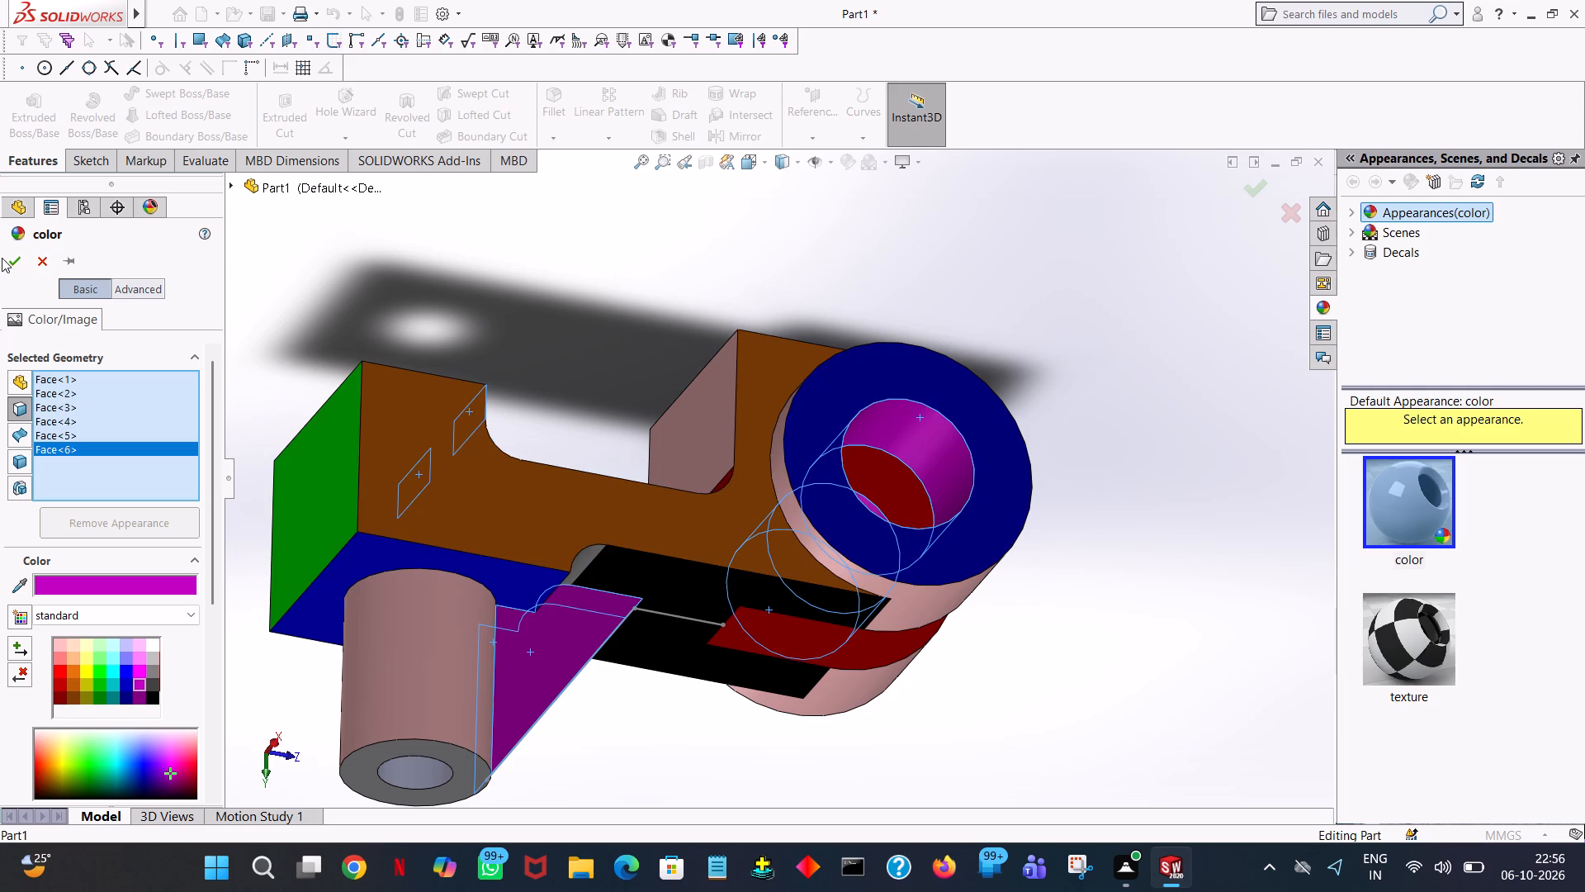
left_click(19, 249)
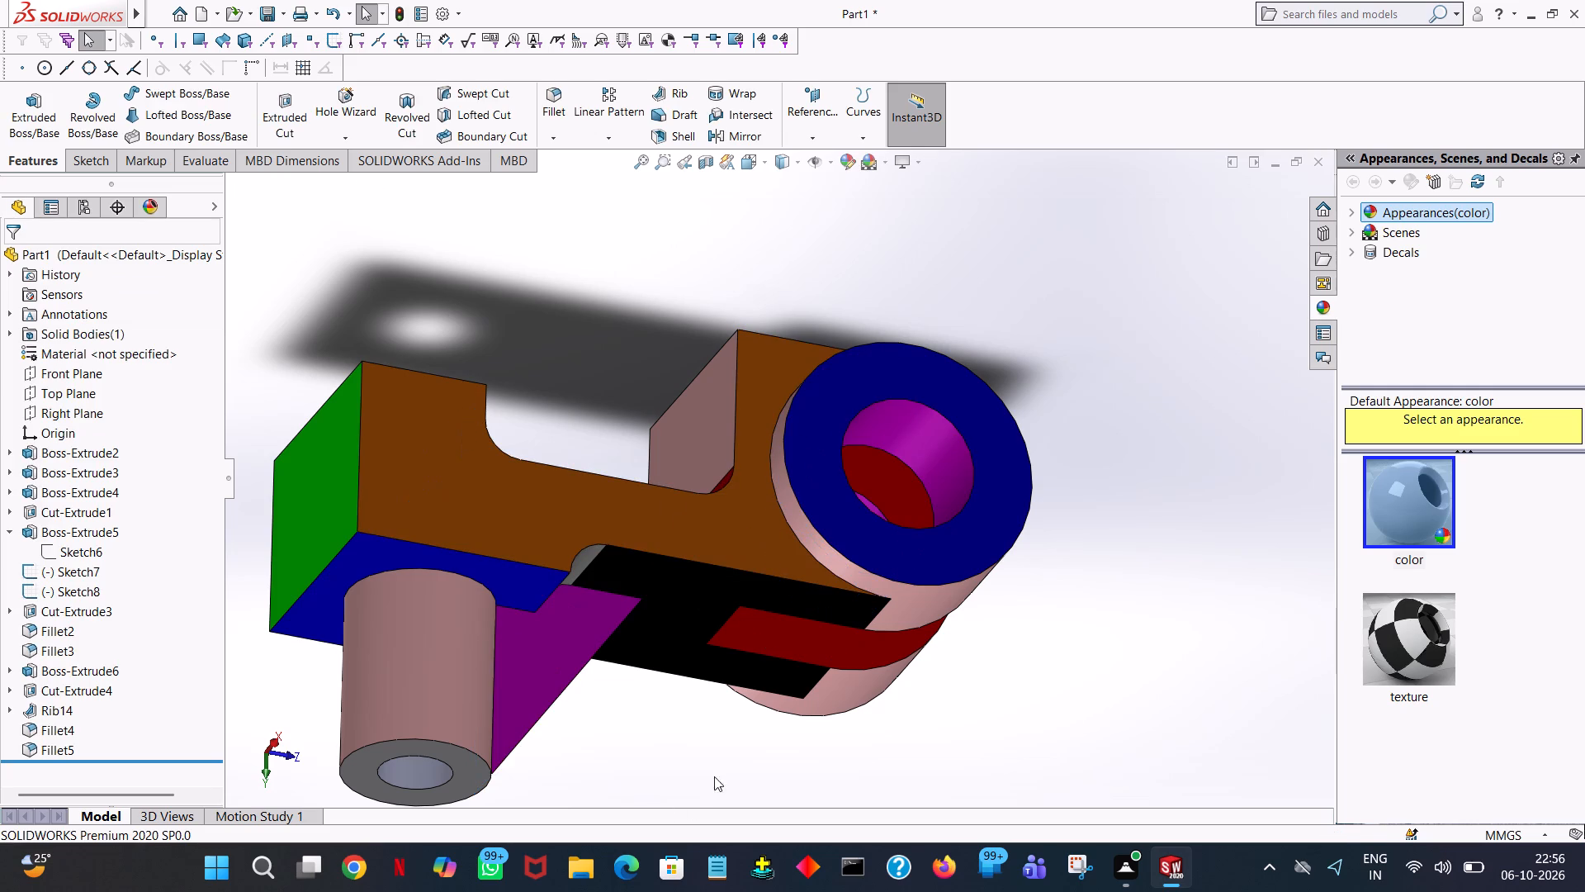
Colour the block's flat underside face opposite the vertical boss and the boss's through bore yellow.
left_click(723, 761)
middle_click(726, 762)
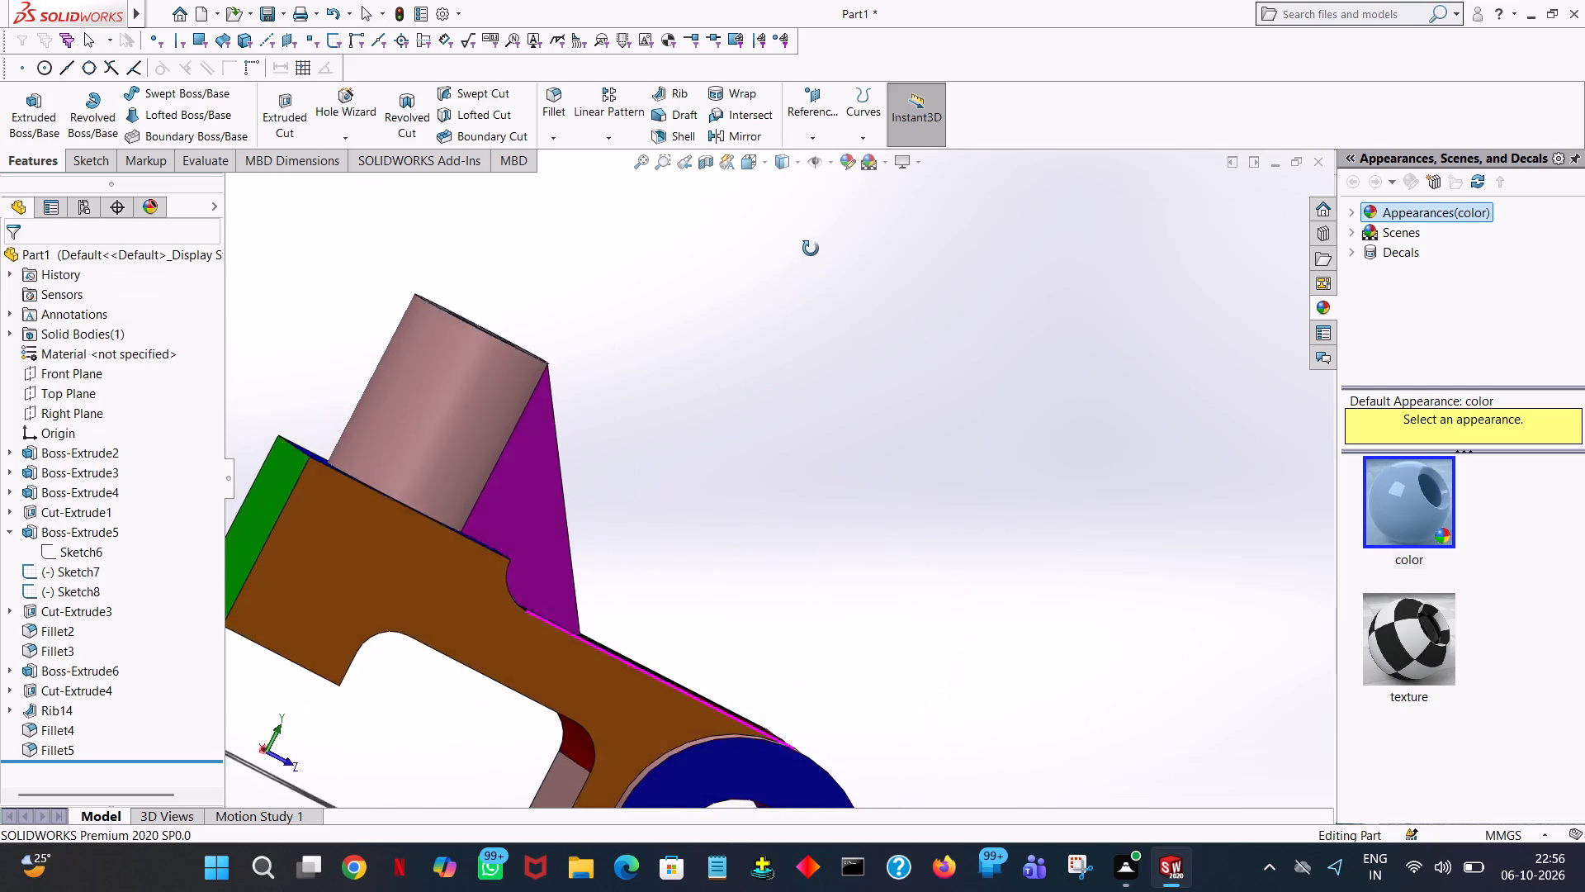
middle_click(759, 401)
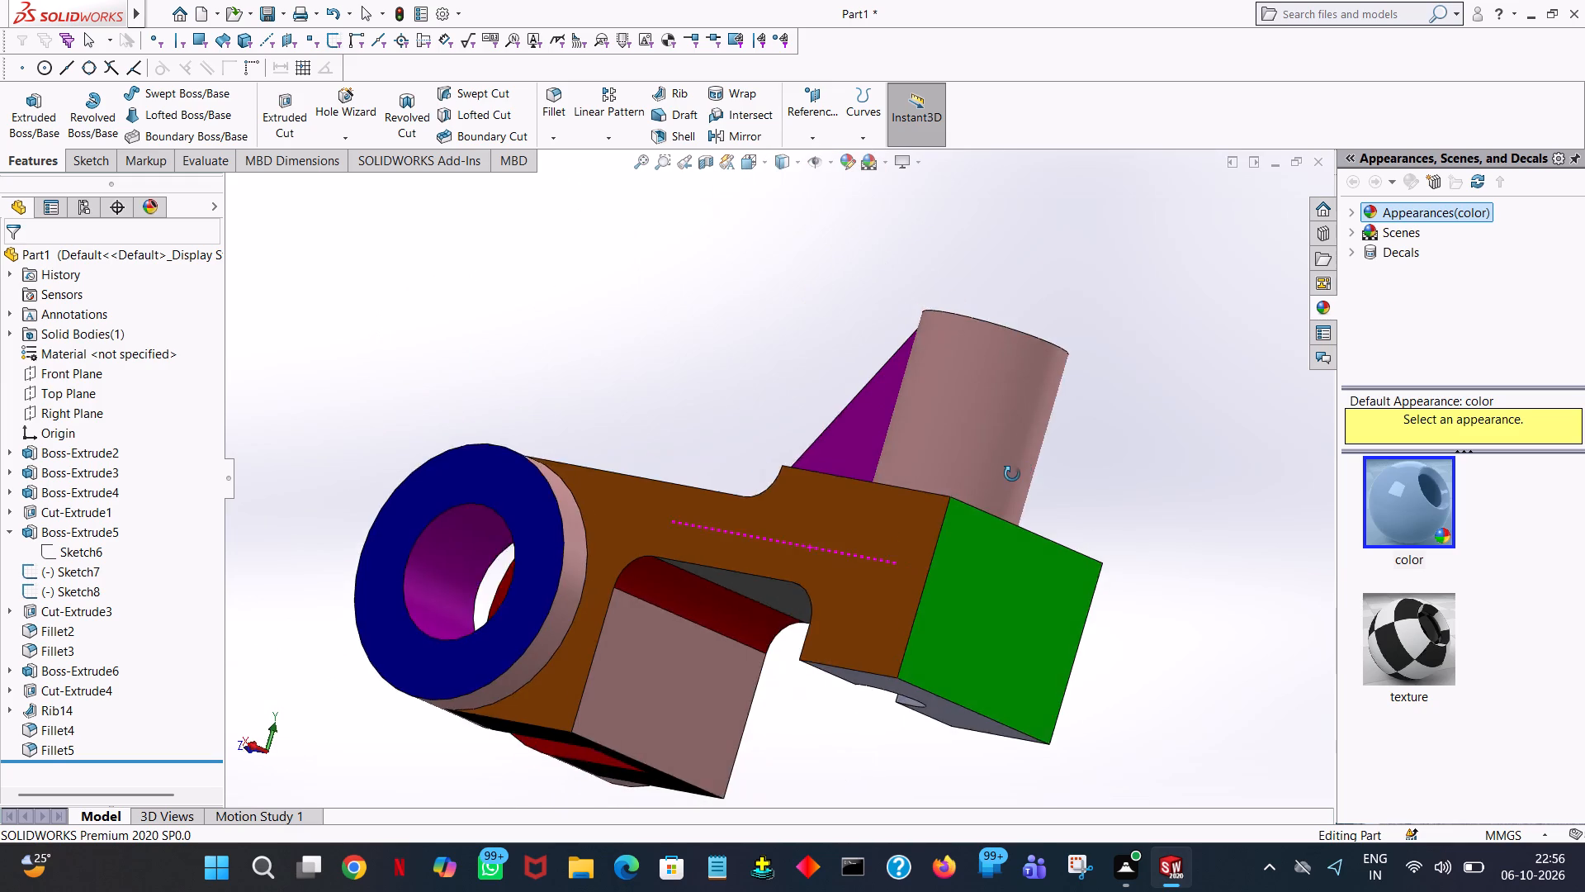
middle_click(946, 254)
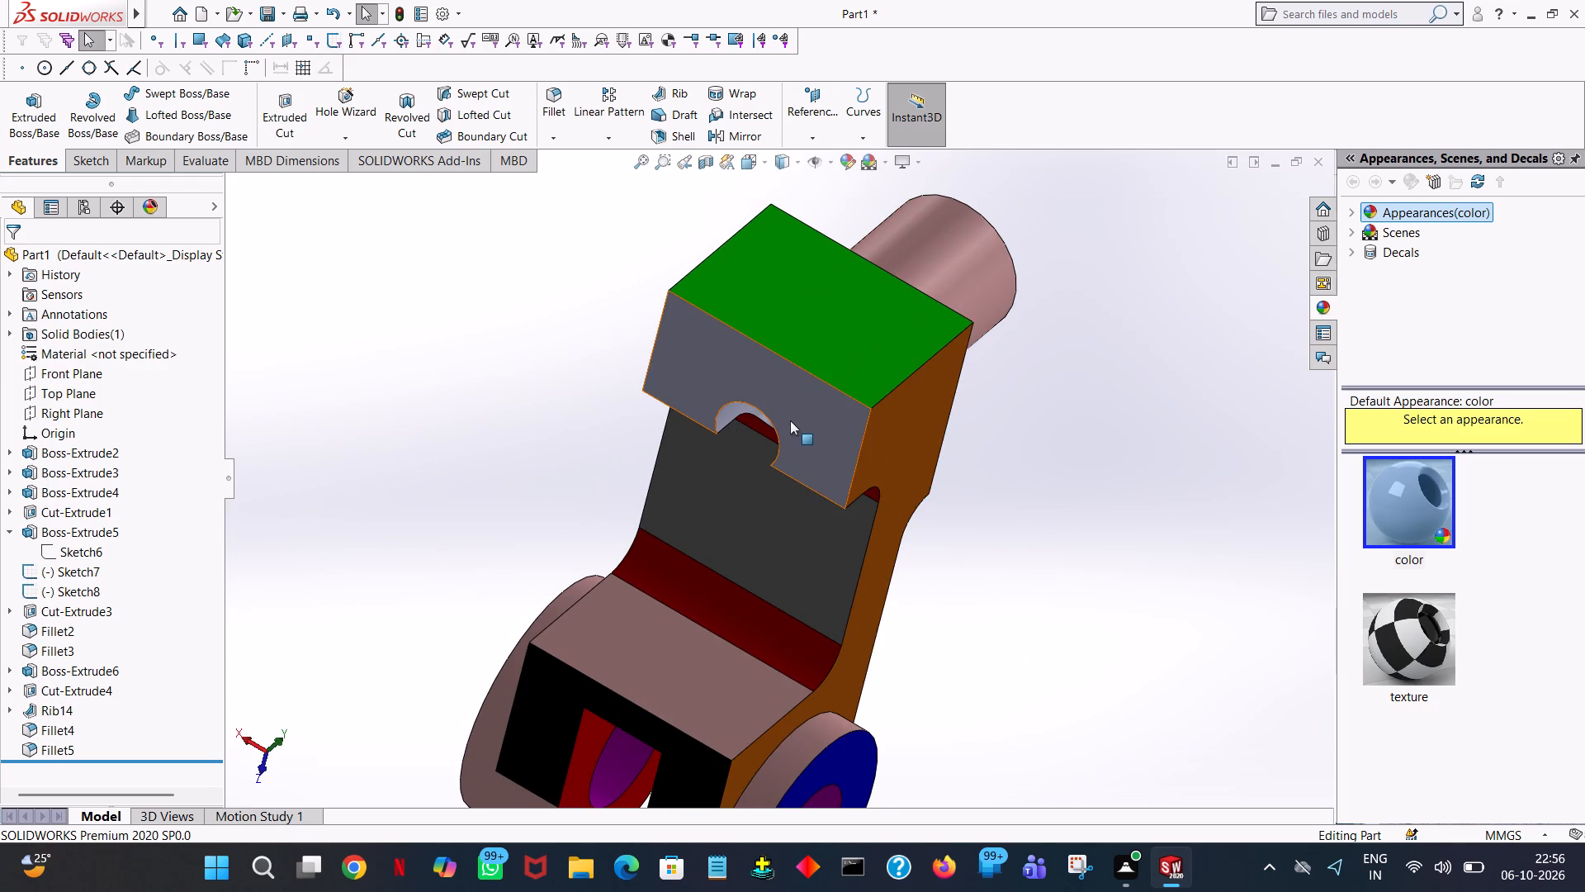
left_click(789, 420)
left_click(956, 343)
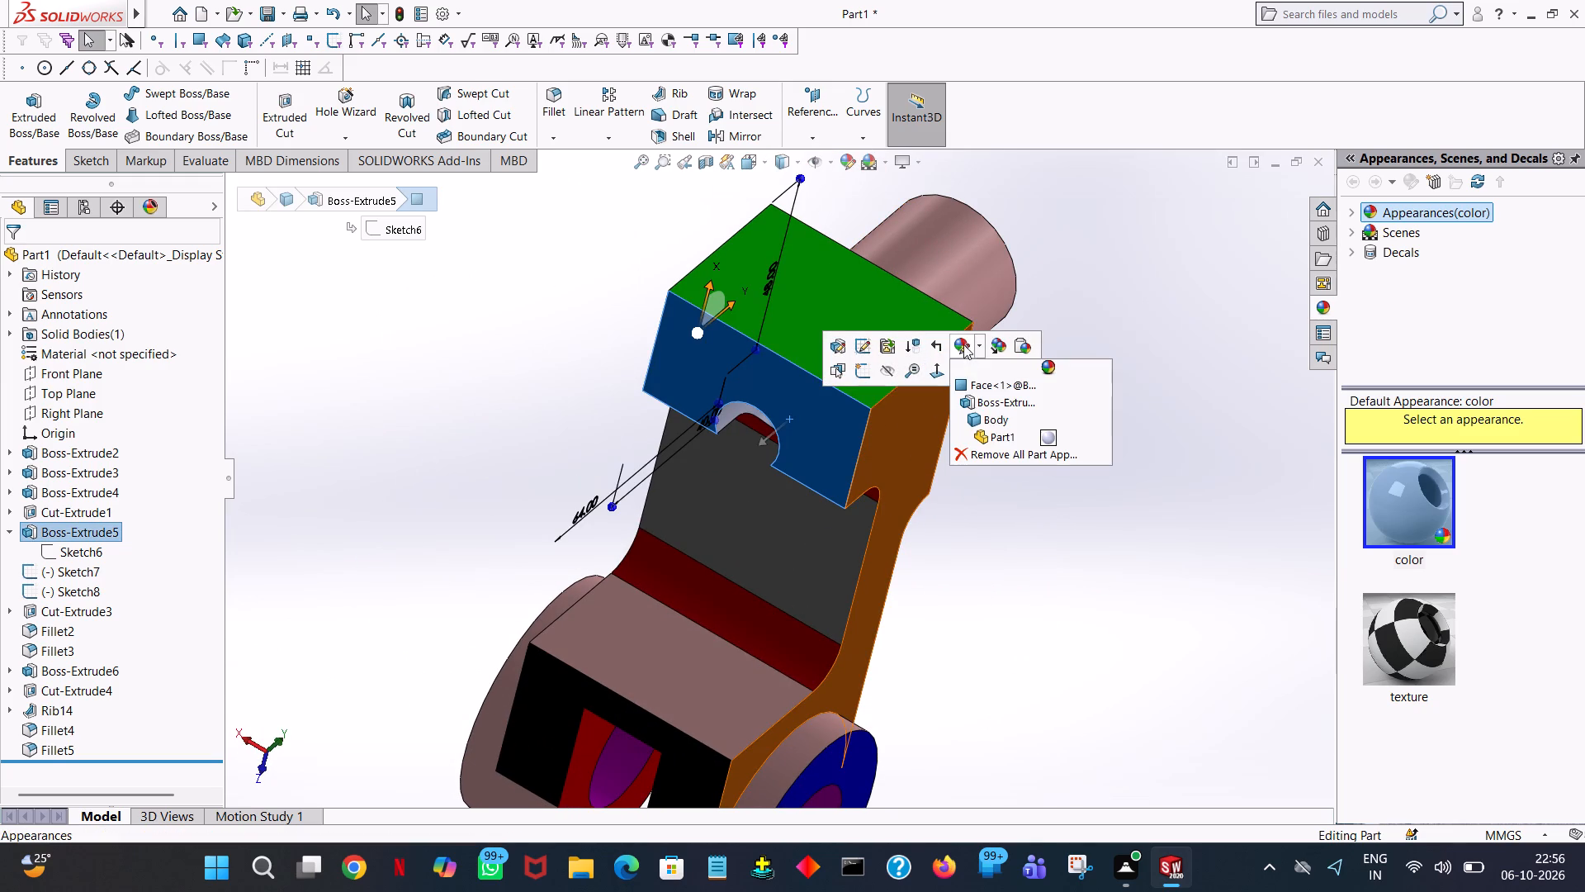
left_click(979, 380)
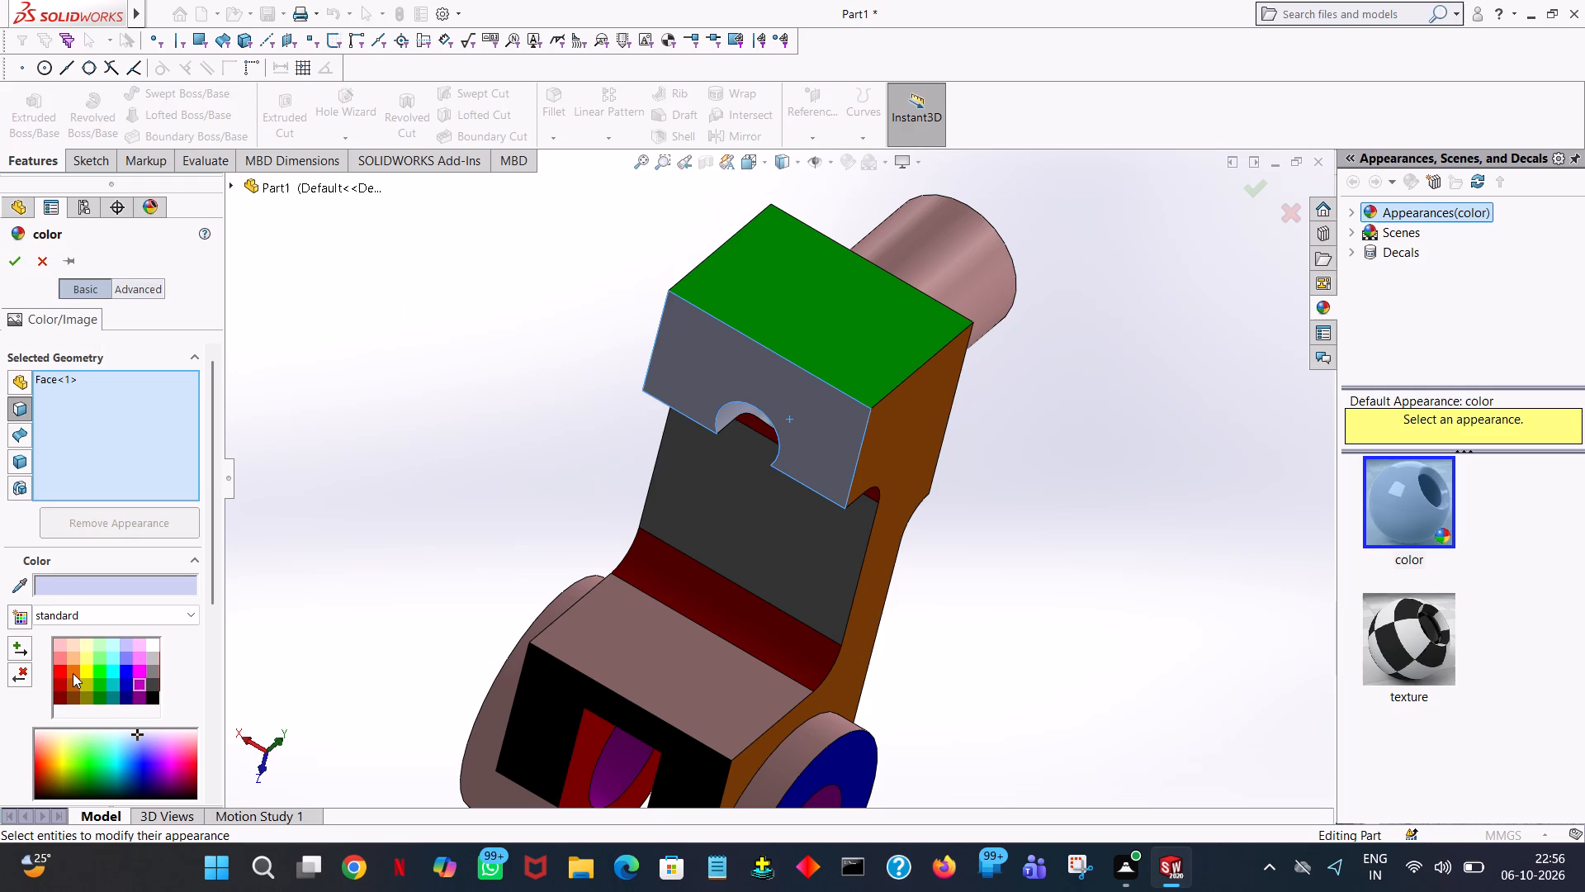
left_click(83, 677)
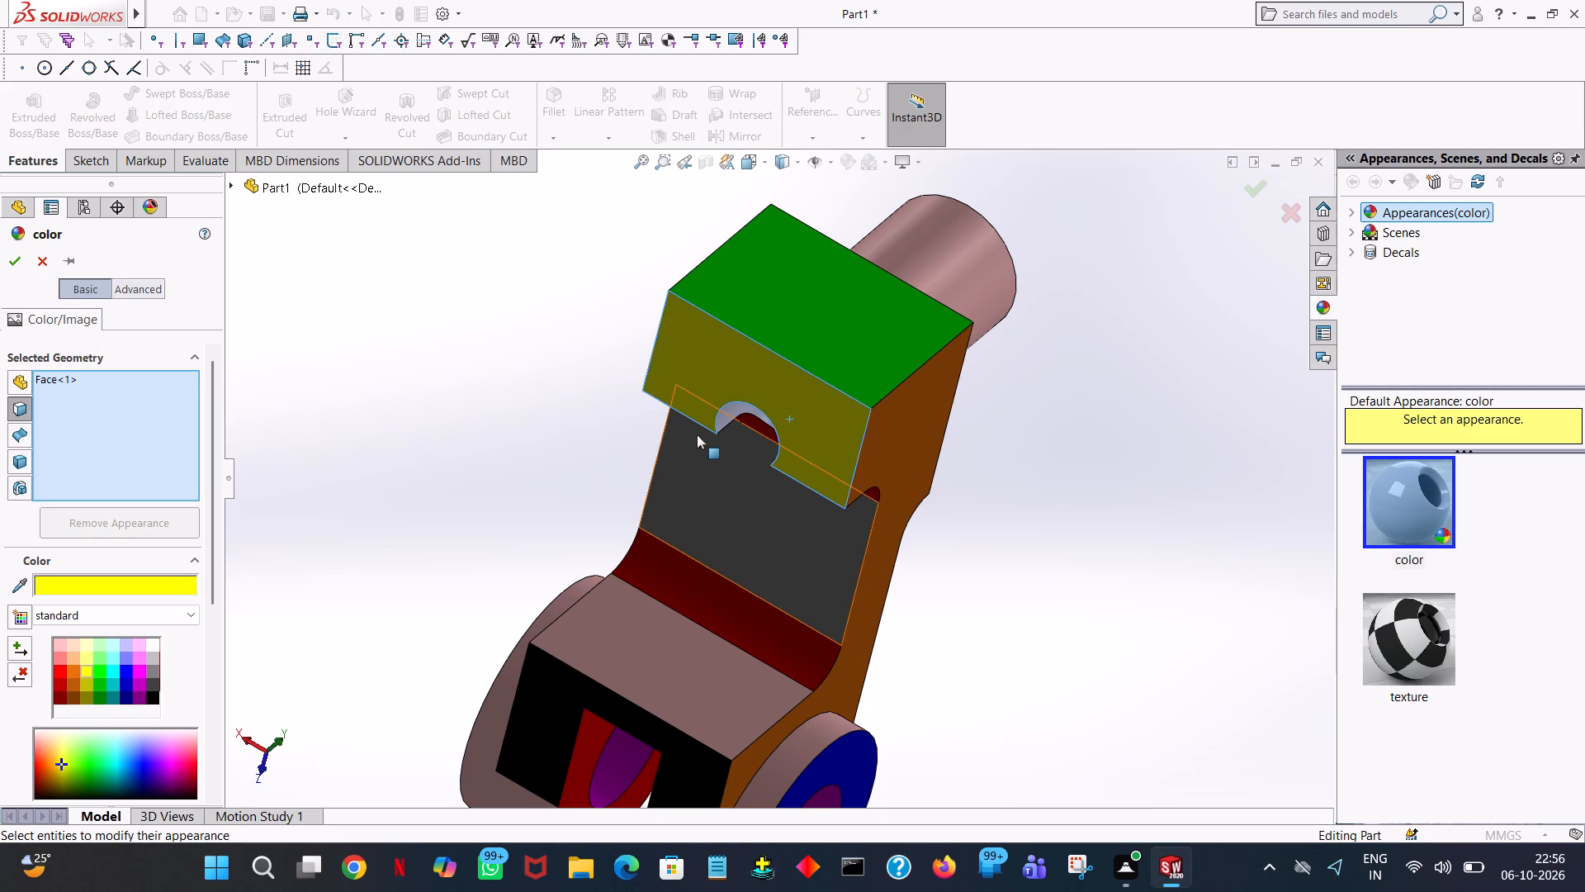
middle_click_drag(580, 431, 613, 296)
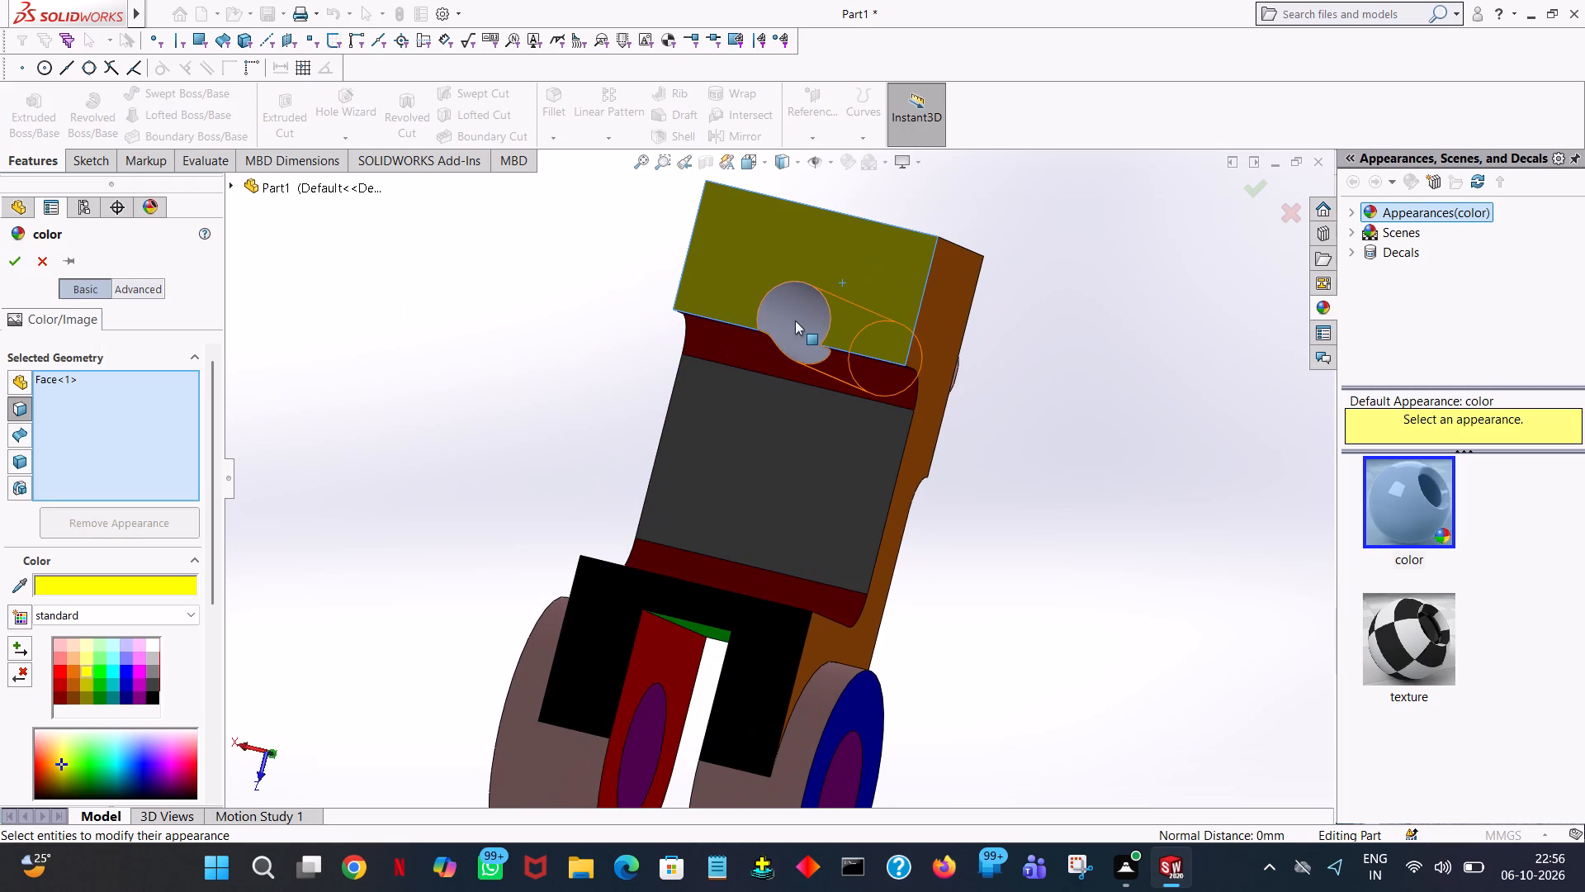
left_click(795, 320)
middle_click_drag(735, 334, 502, 410)
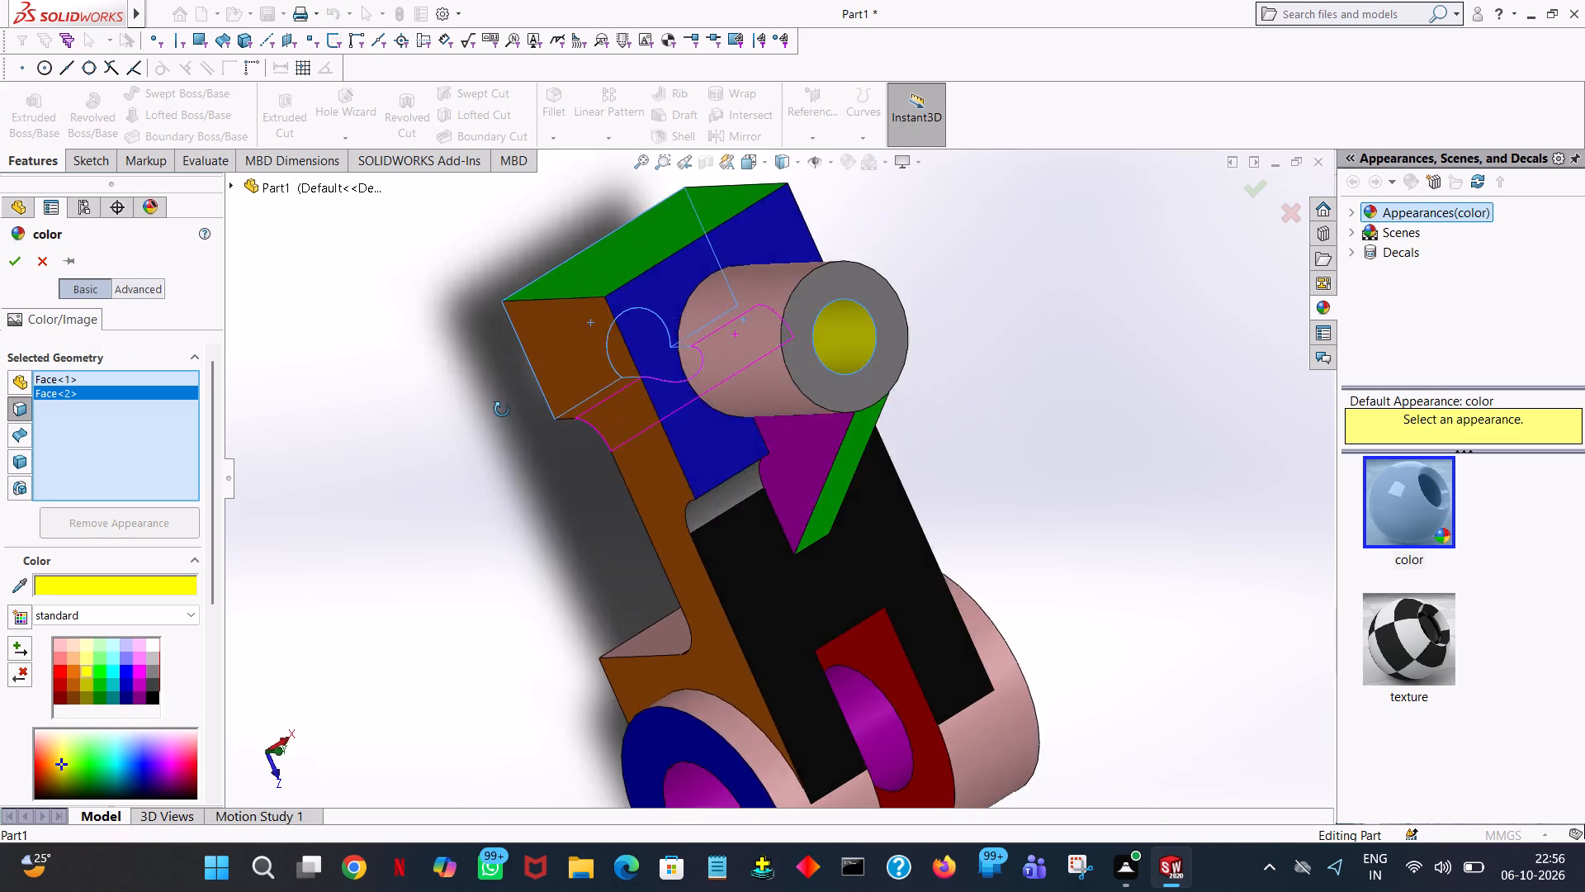
middle_click_drag(502, 410, 484, 171)
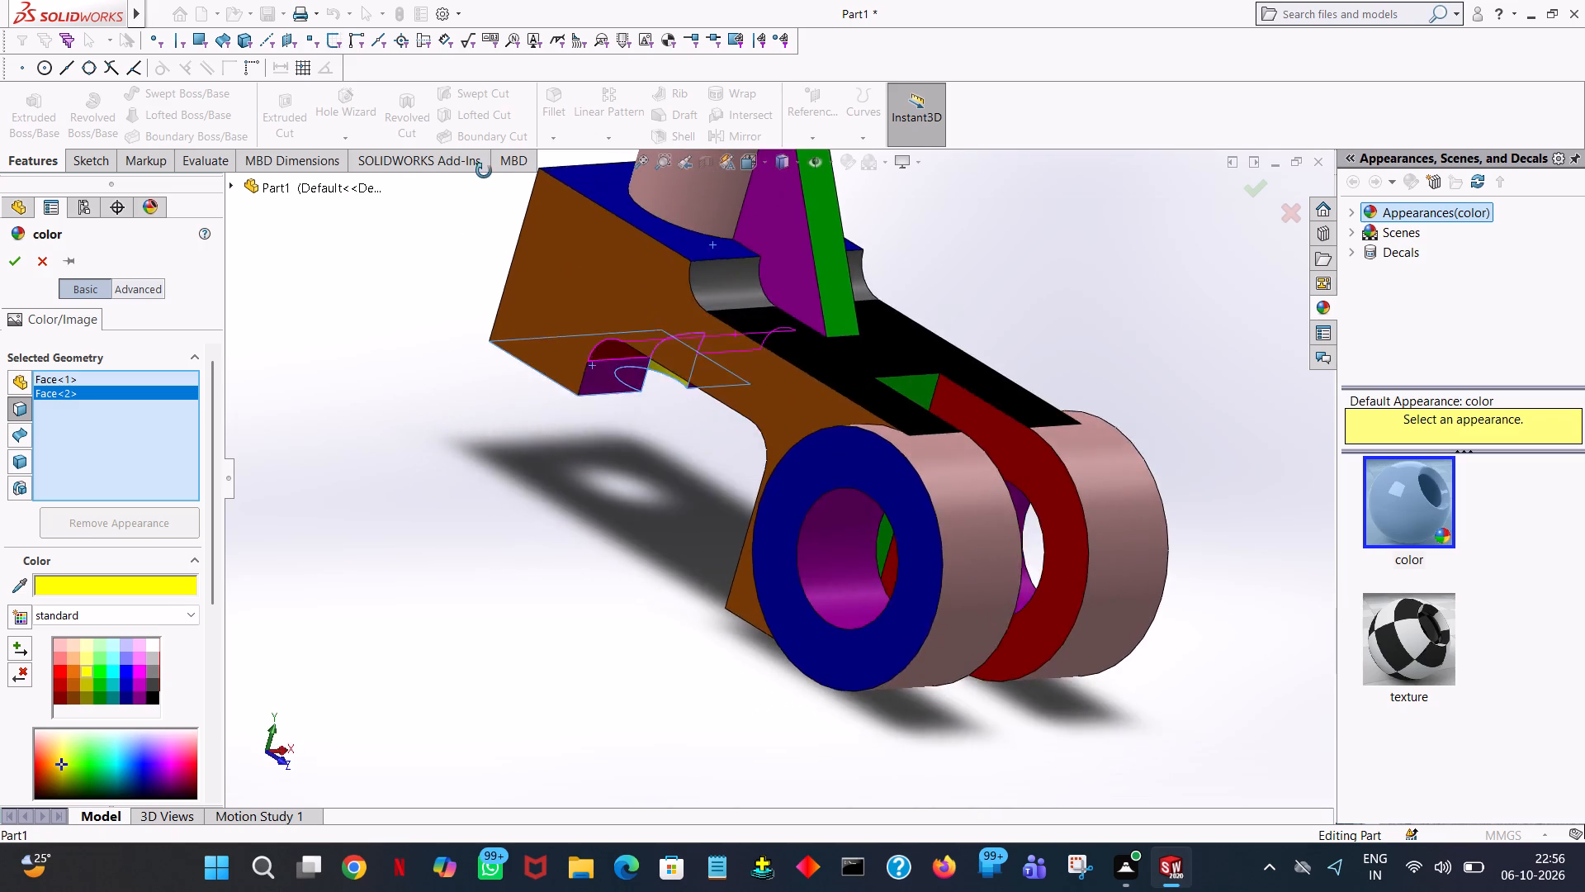
middle_click_drag(484, 171, 859, 88)
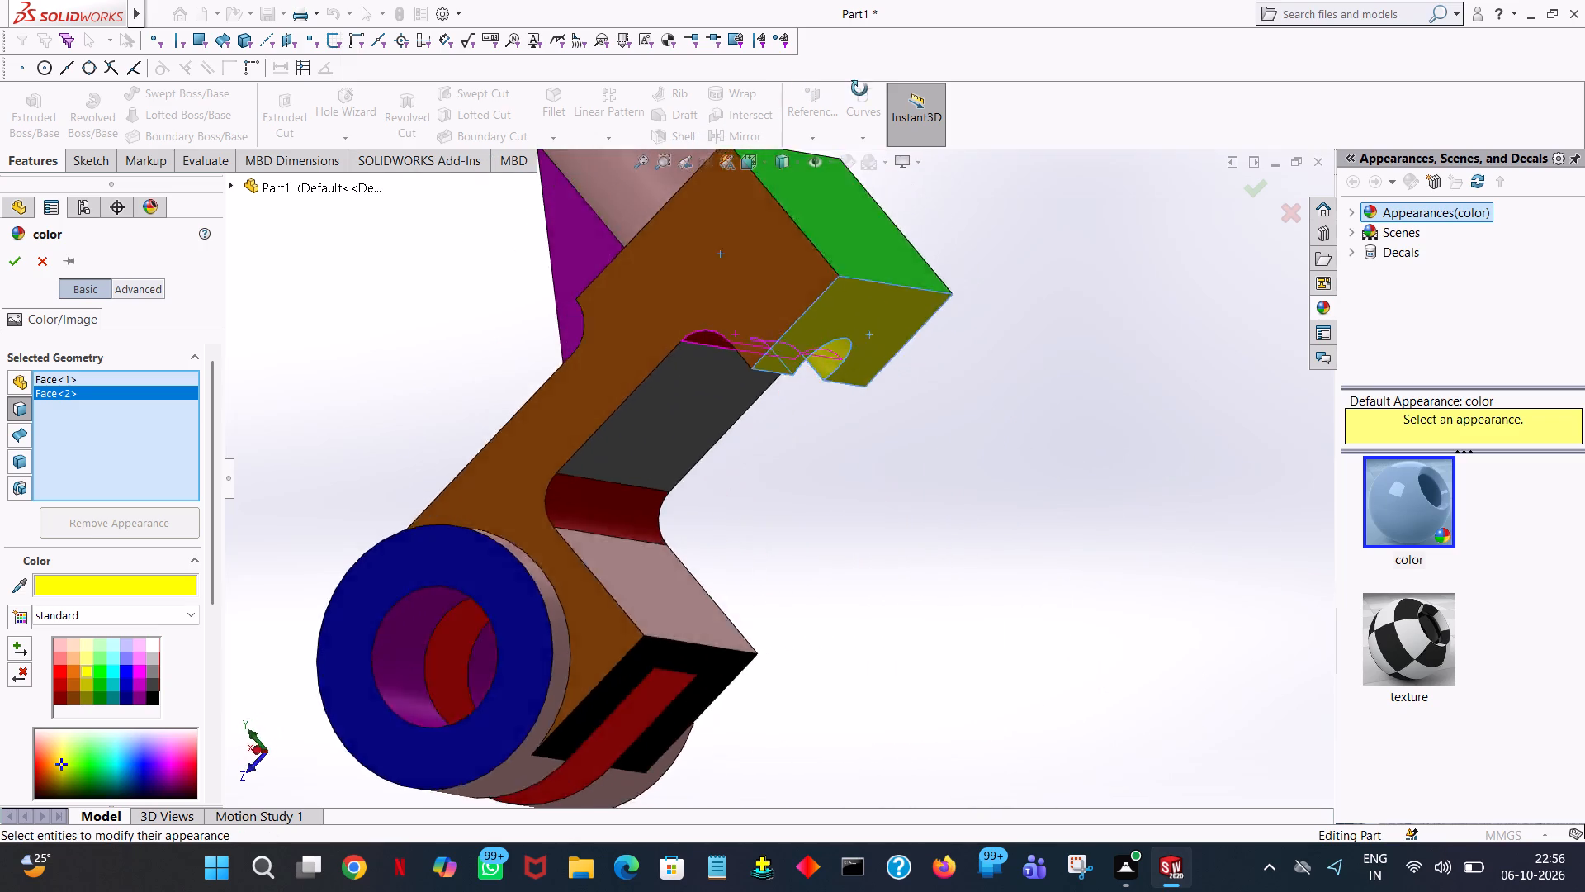
middle_click_drag(859, 88, 1029, 332)
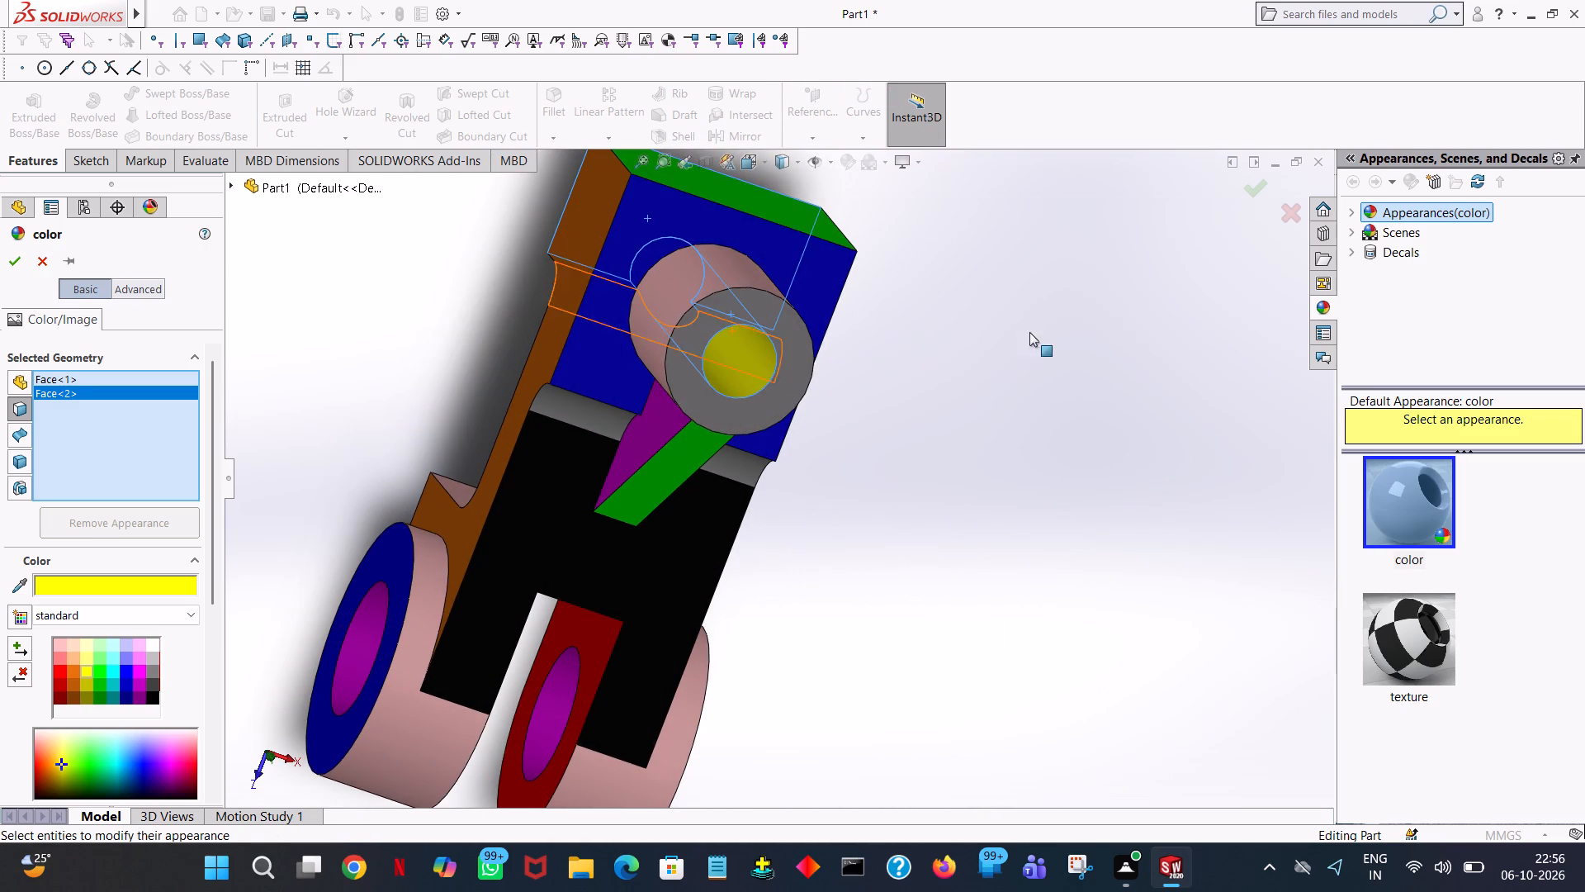
left_click(2, 267)
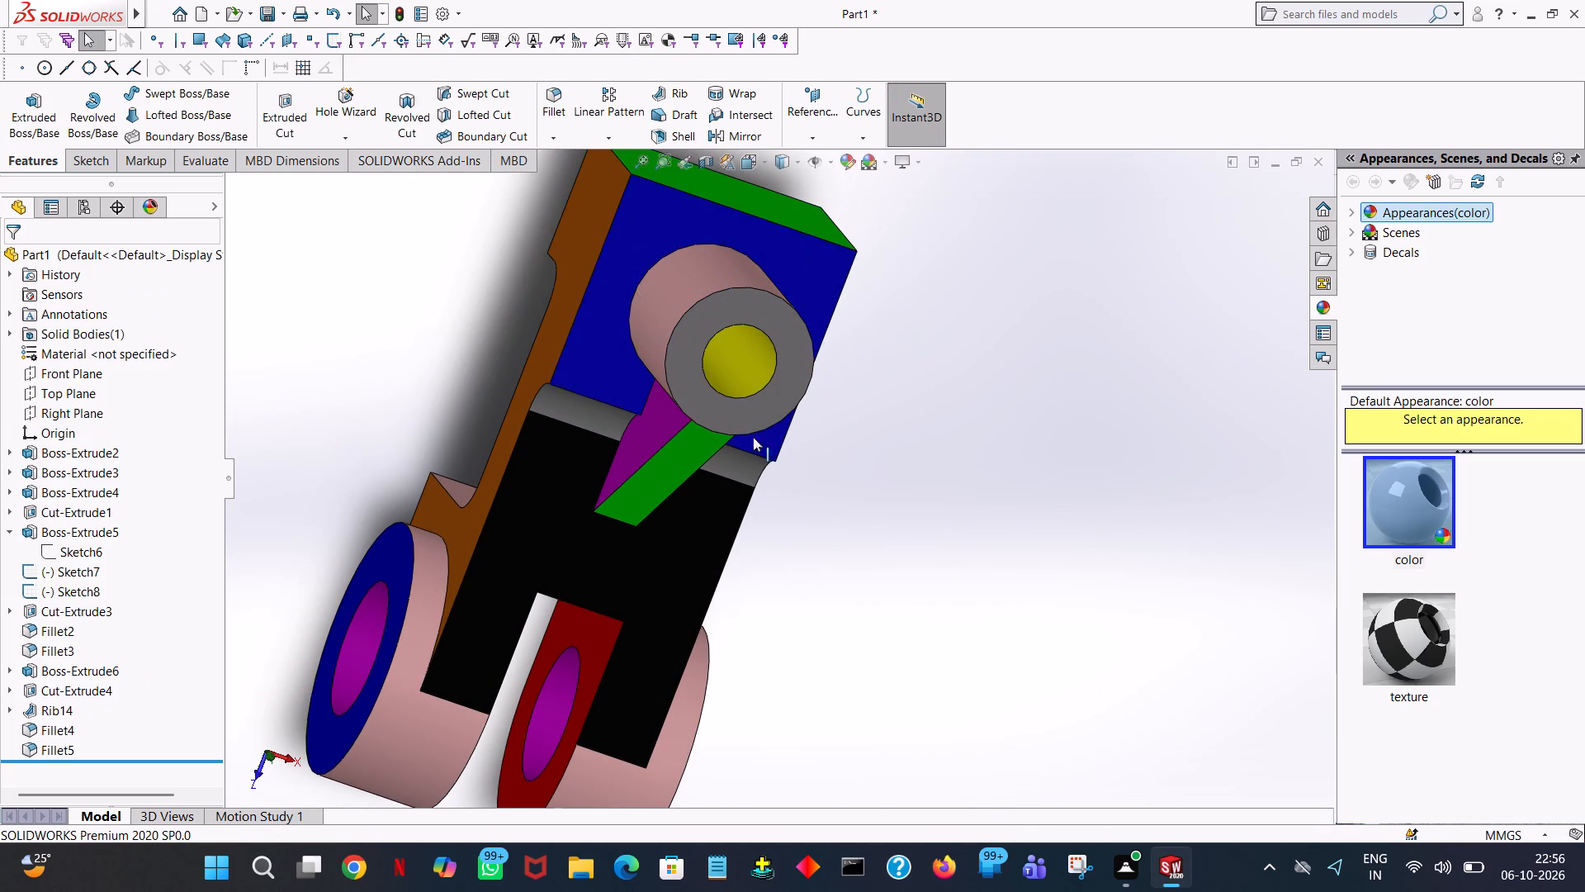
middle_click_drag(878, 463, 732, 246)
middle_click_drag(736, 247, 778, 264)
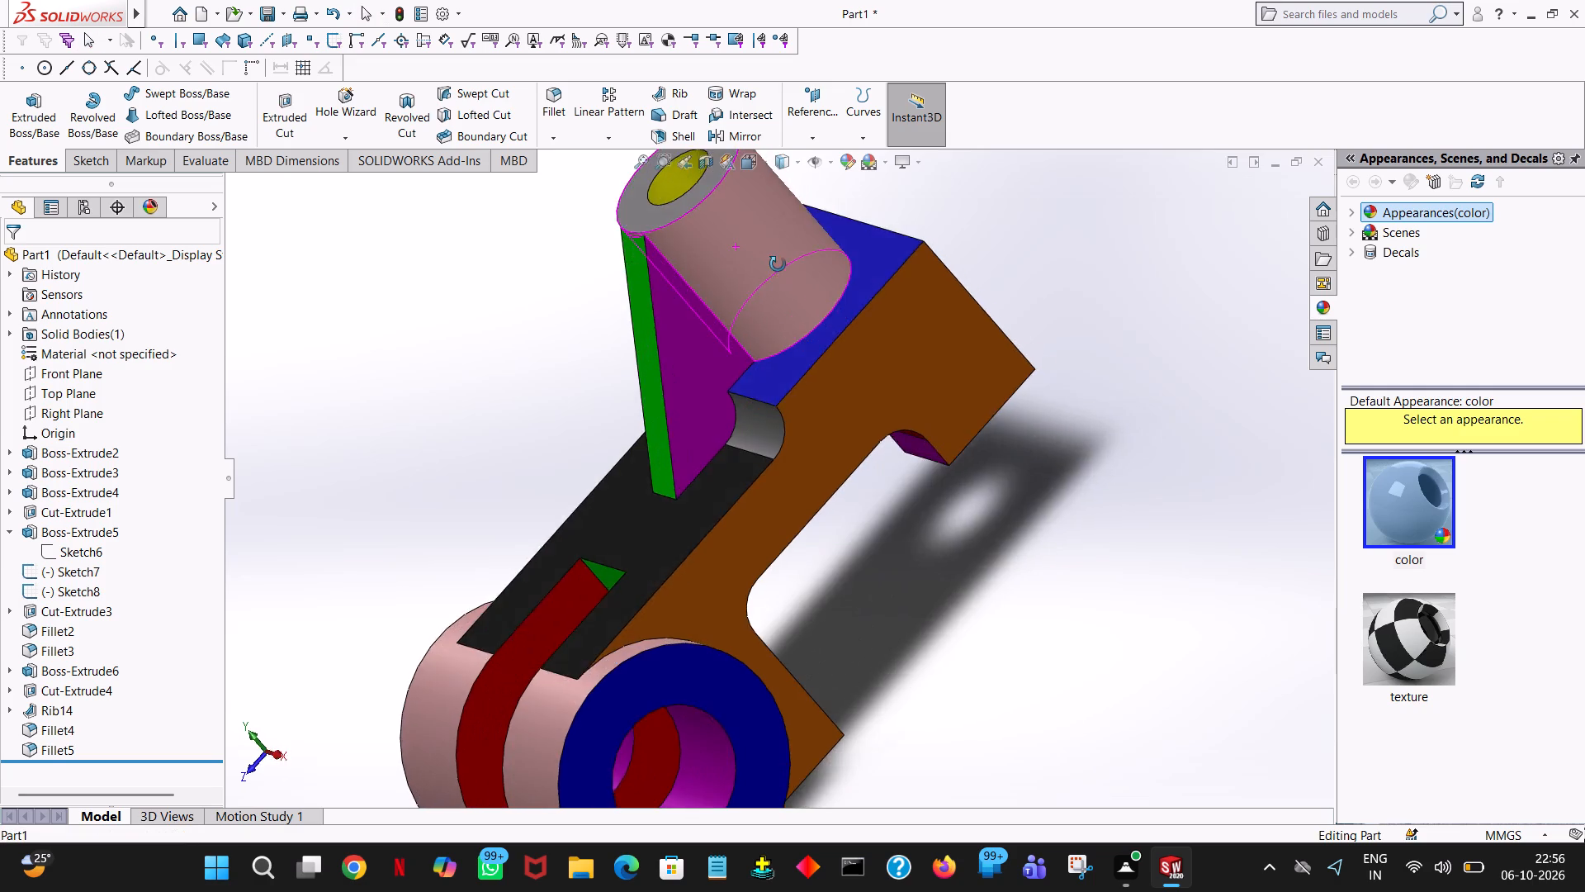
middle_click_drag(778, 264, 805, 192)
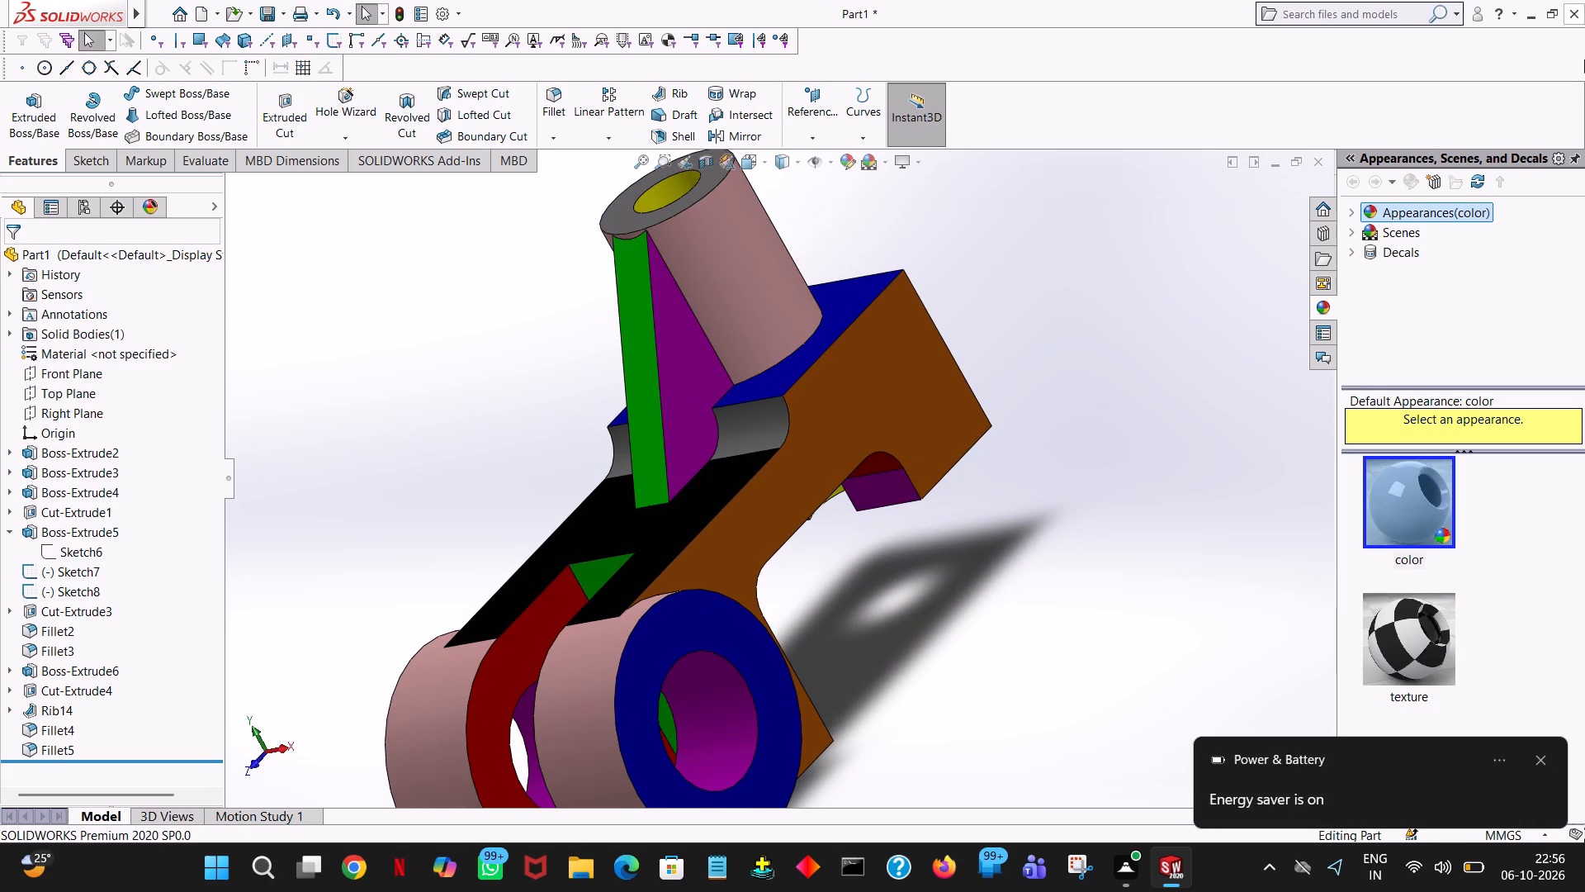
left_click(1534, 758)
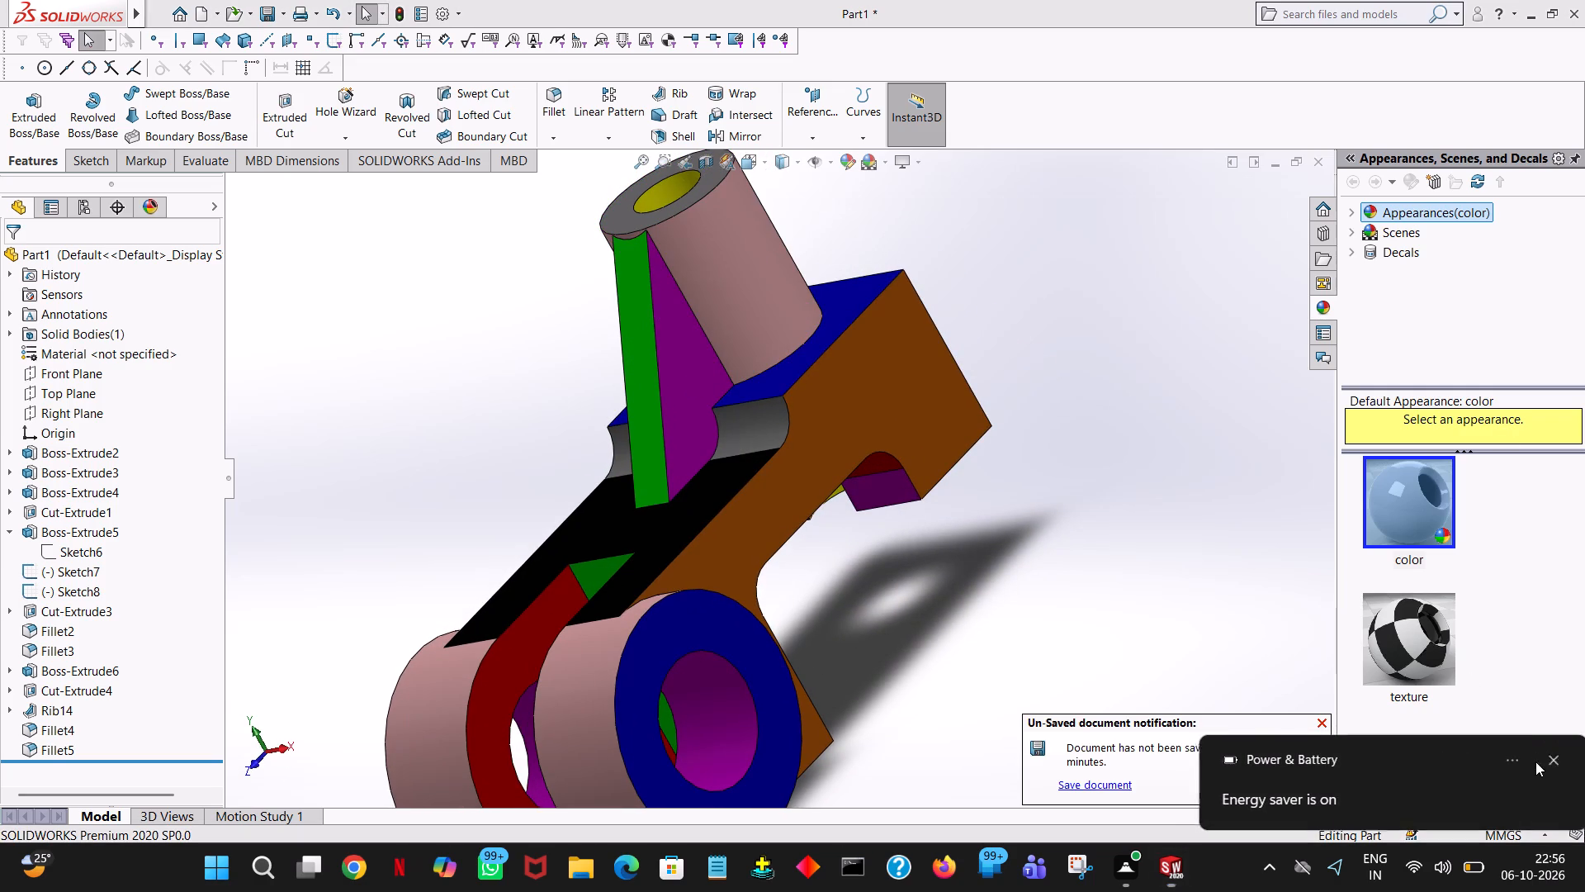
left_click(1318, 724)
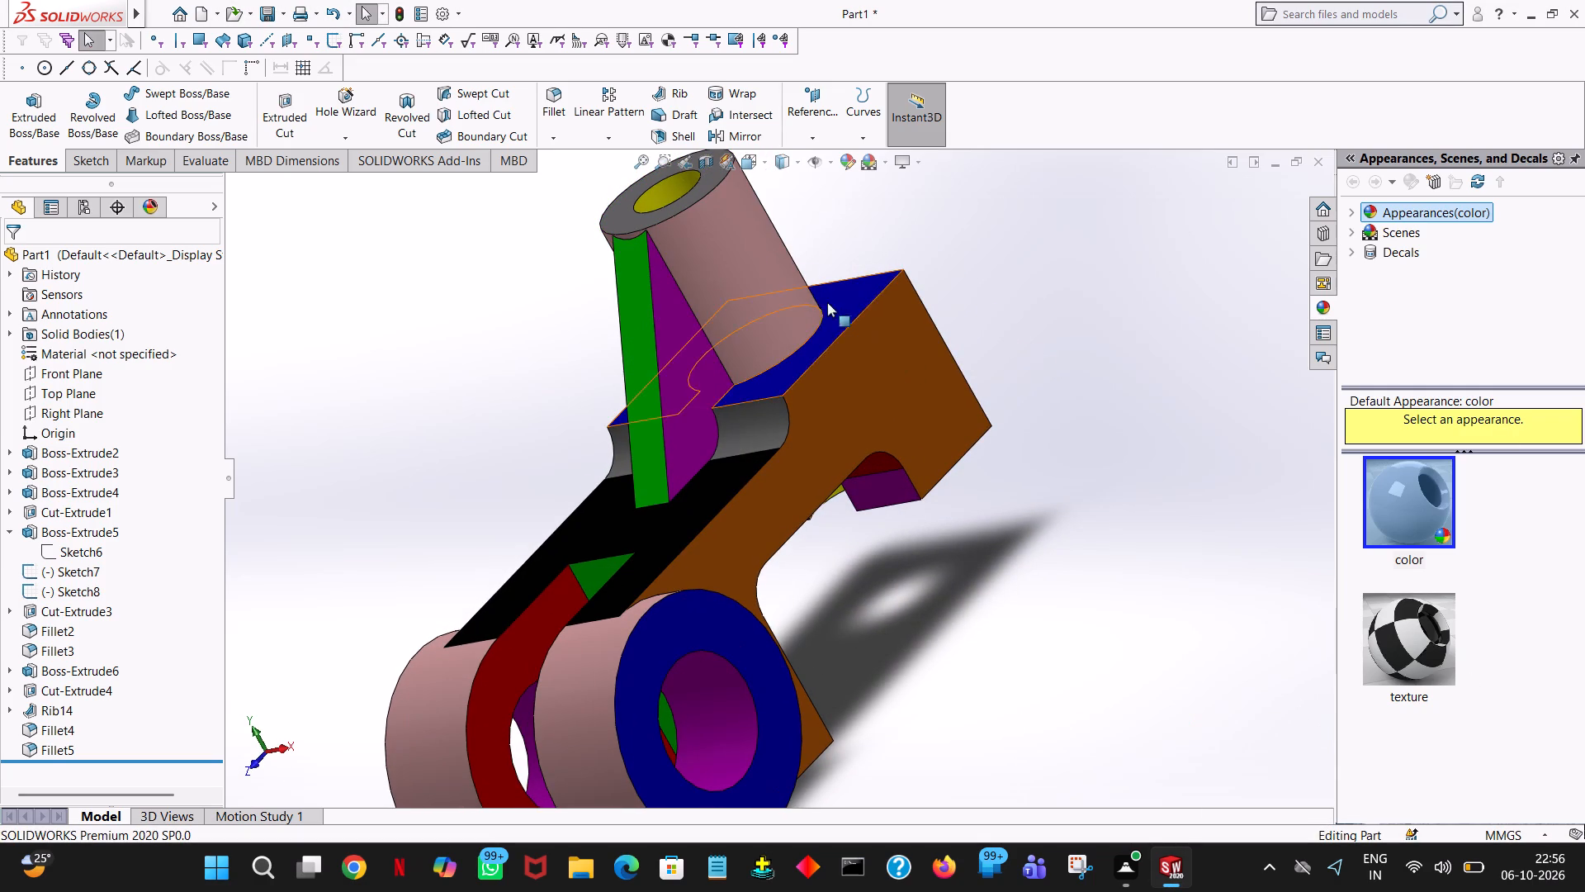
Examine the part in a temporary section view cut at the Front Plane.
left_click(699, 157)
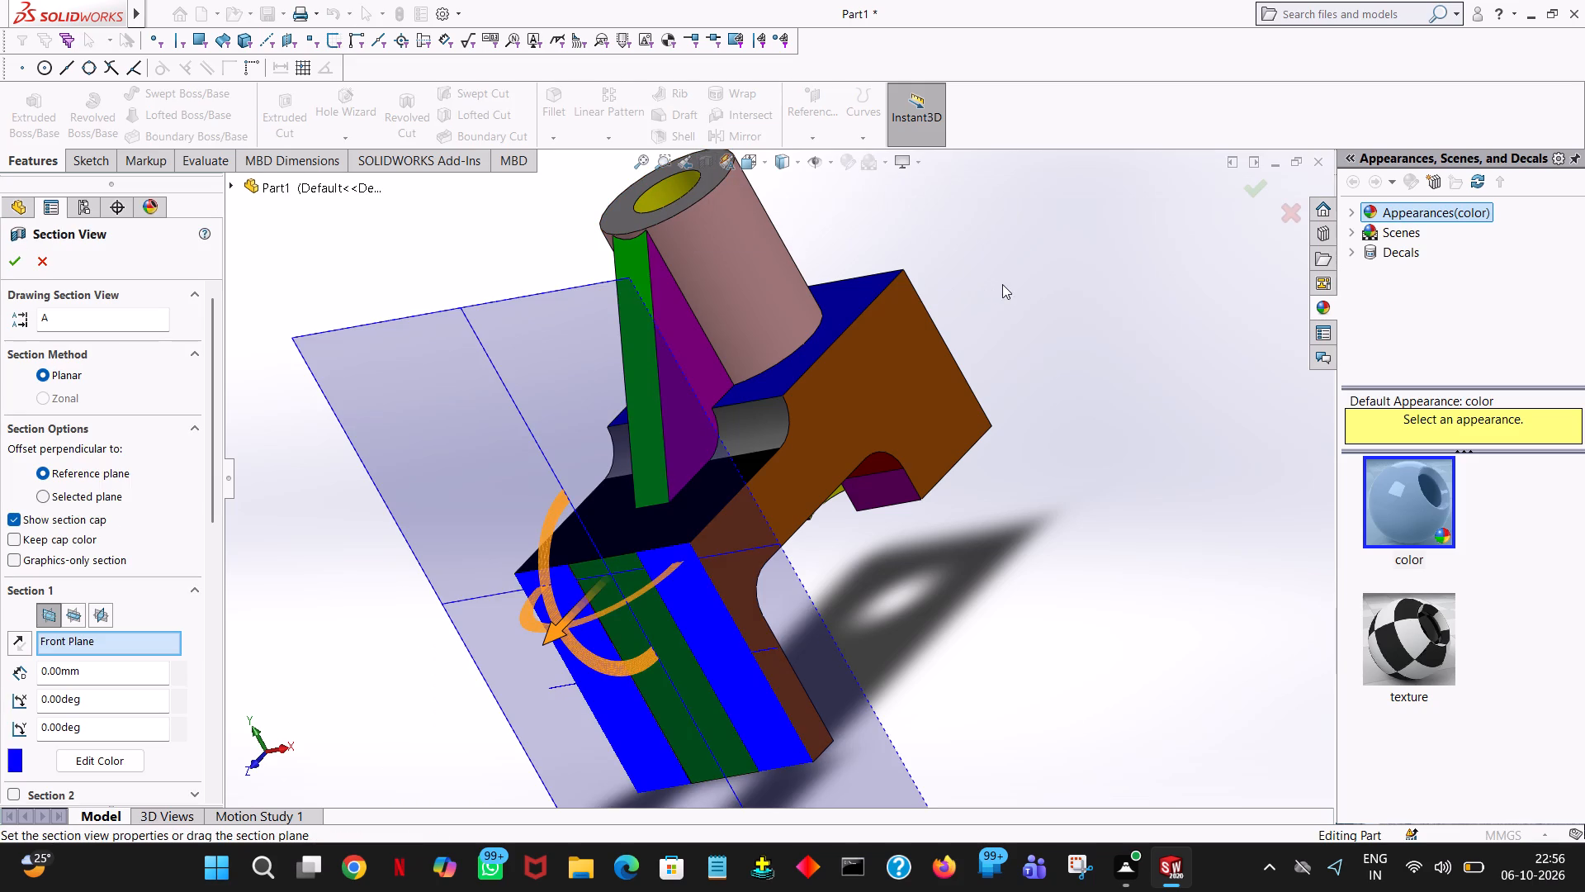
middle_click_drag(1002, 284, 1076, 242)
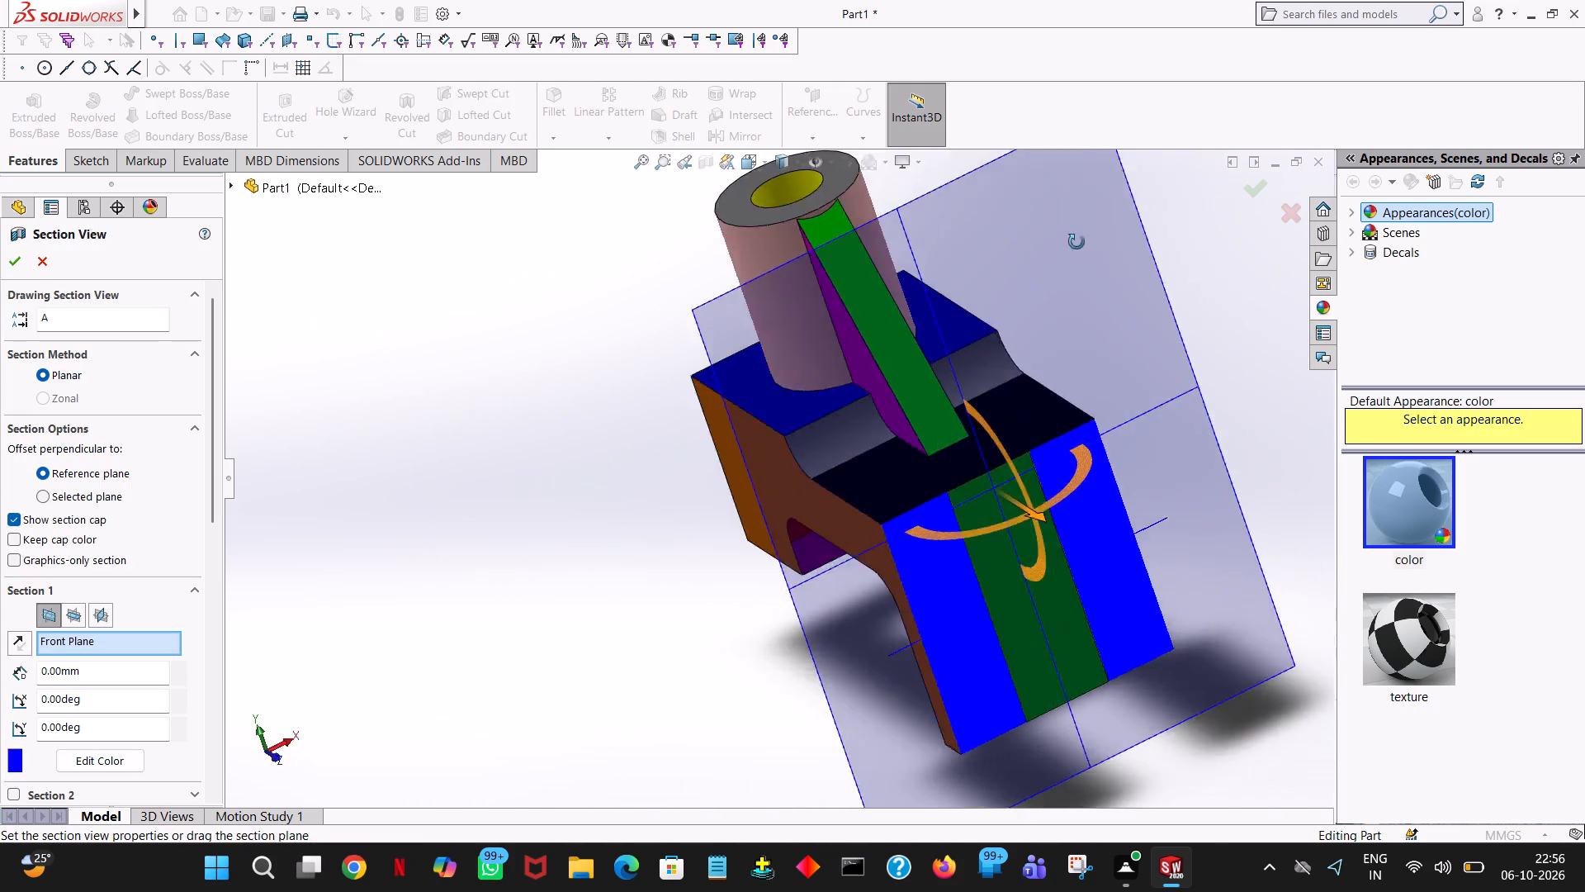
middle_click_drag(1076, 242, 951, 382)
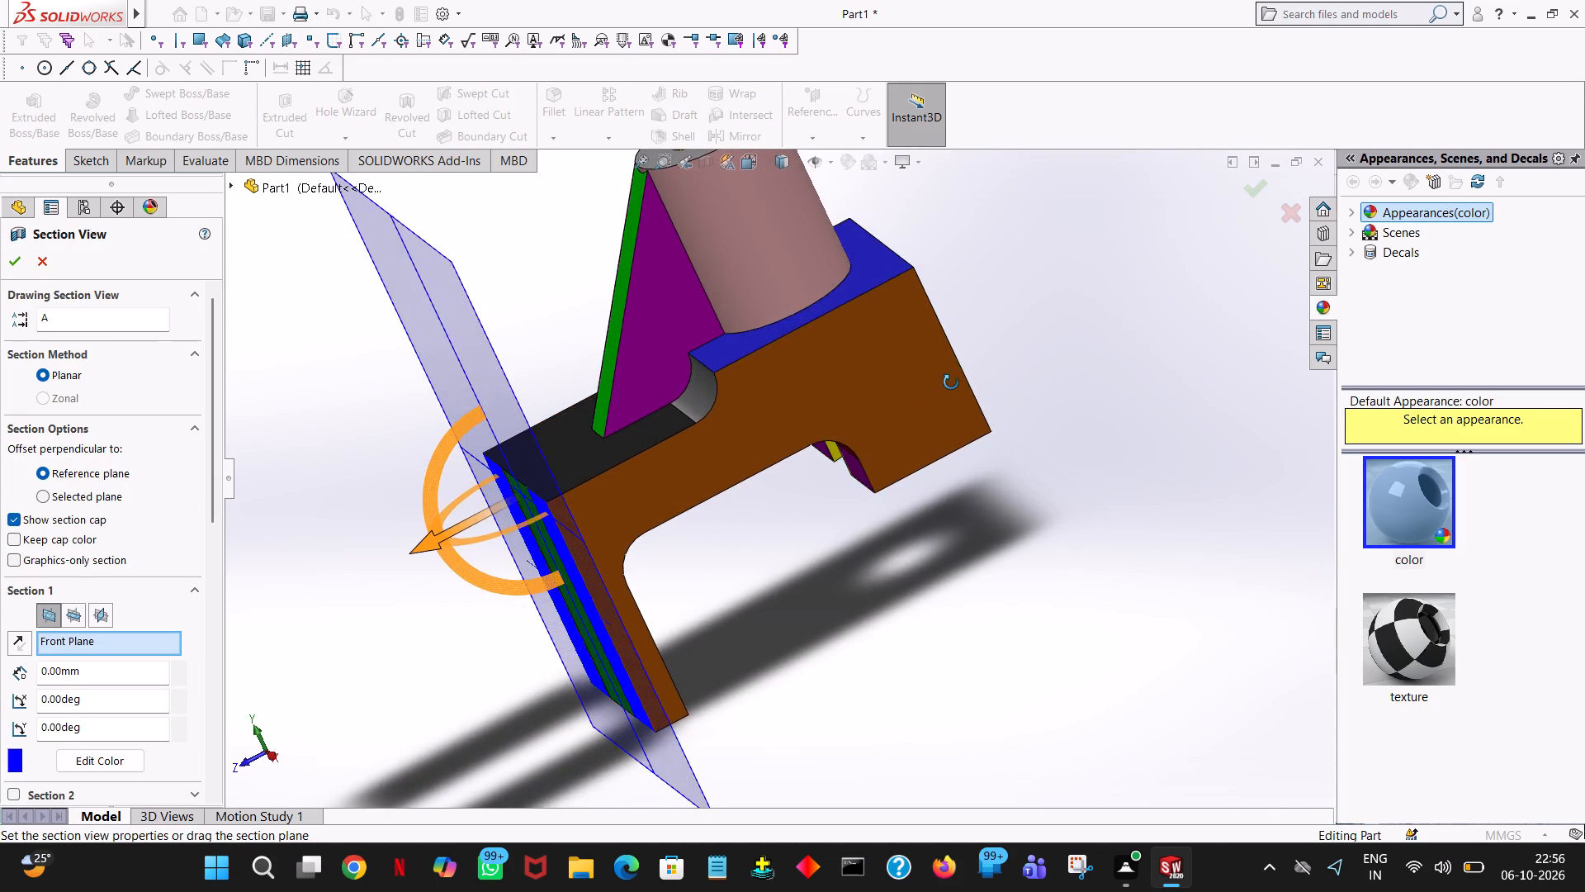
middle_click_drag(951, 382, 949, 362)
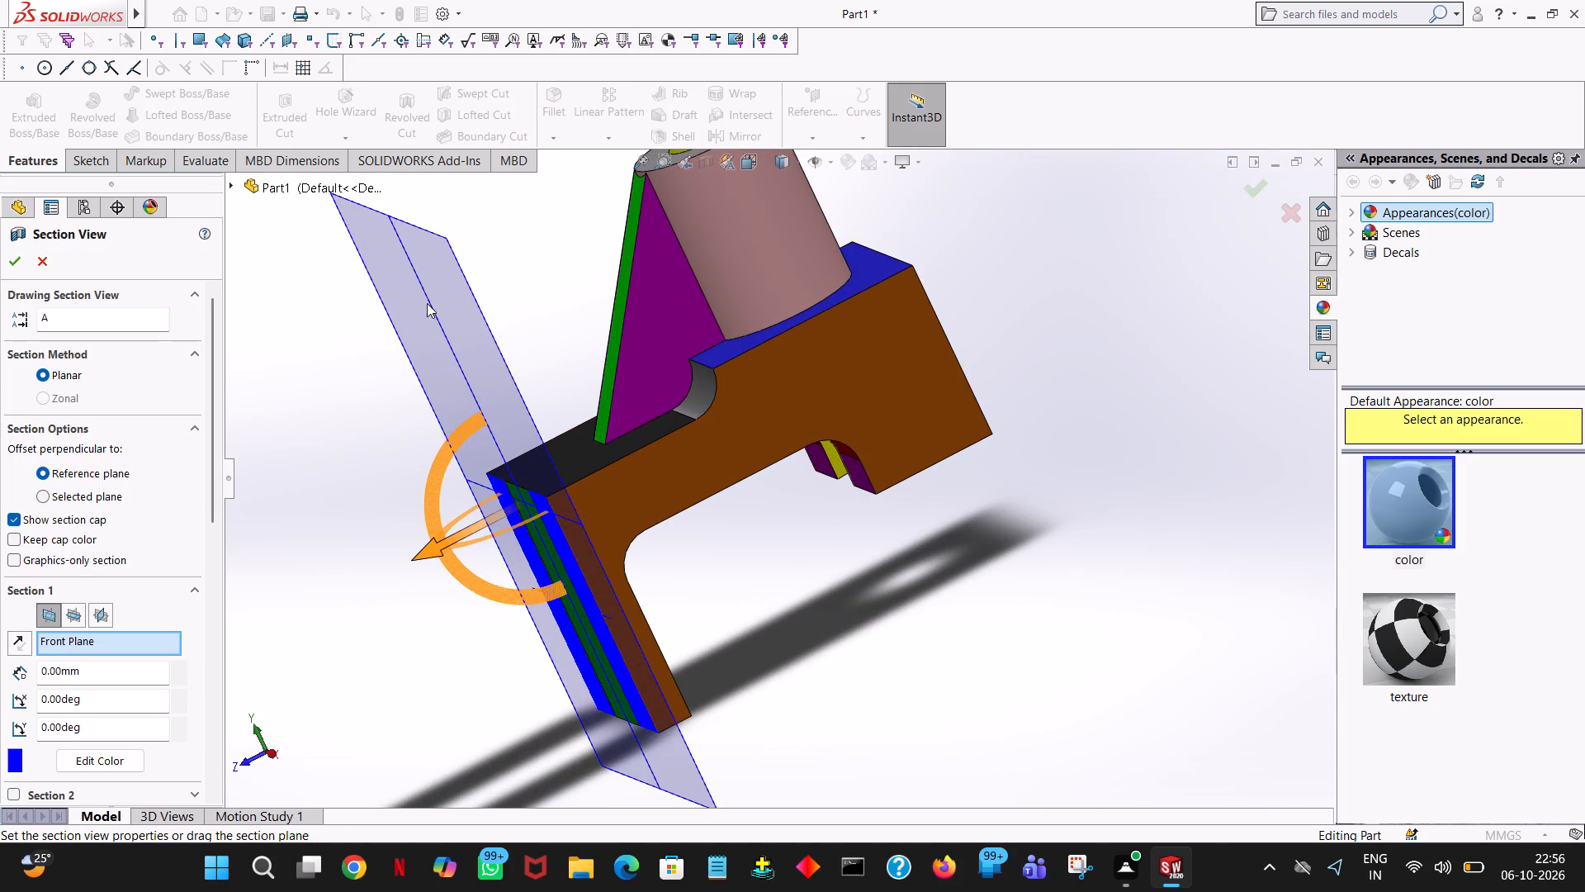
left_click(39, 254)
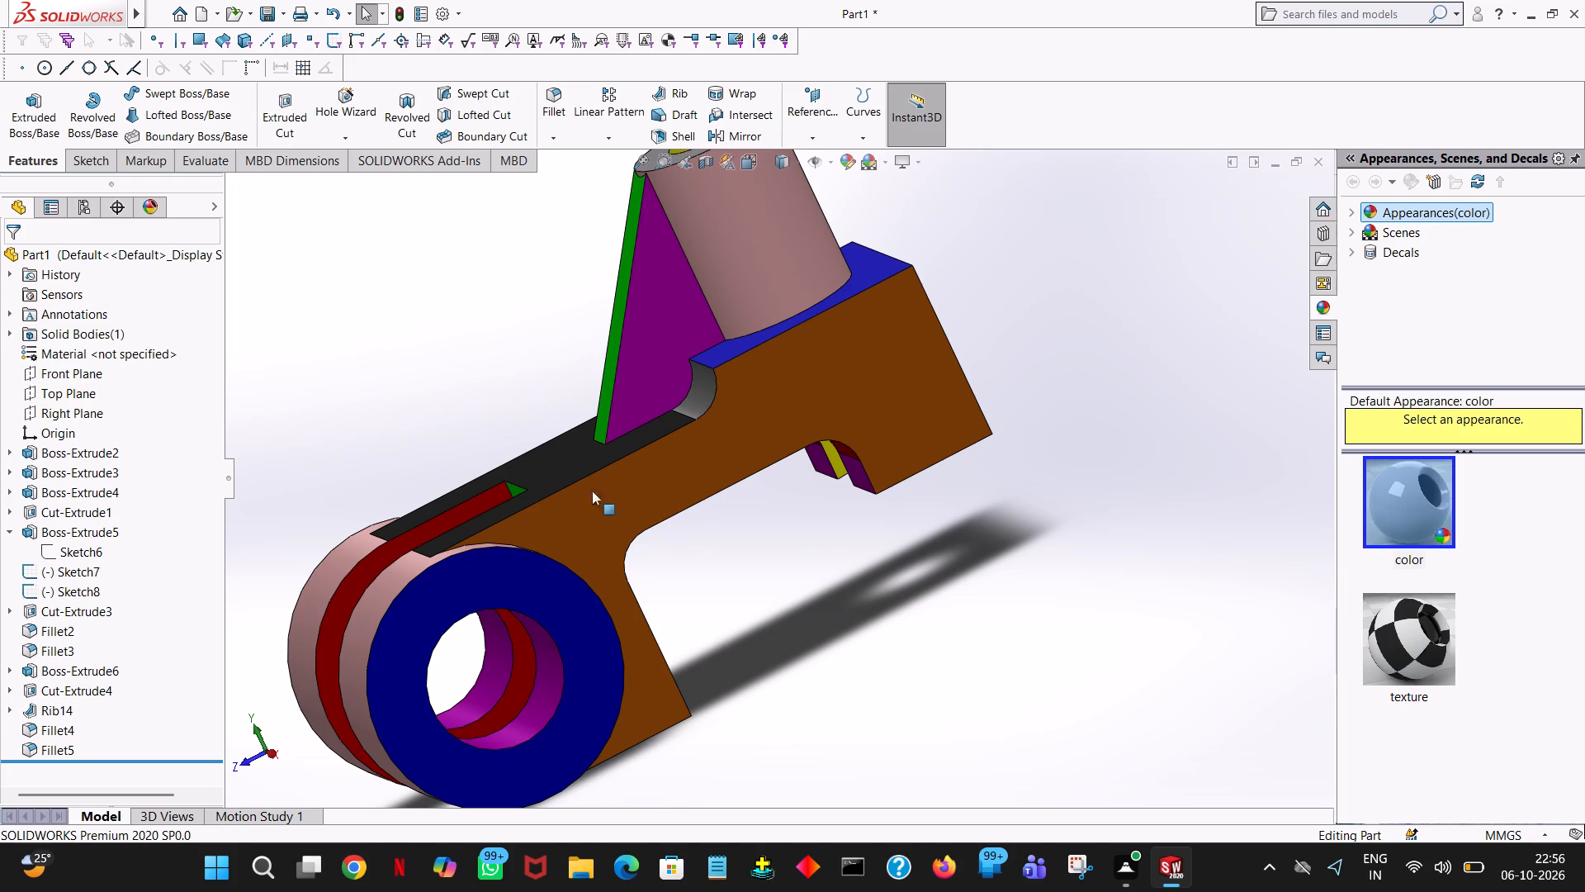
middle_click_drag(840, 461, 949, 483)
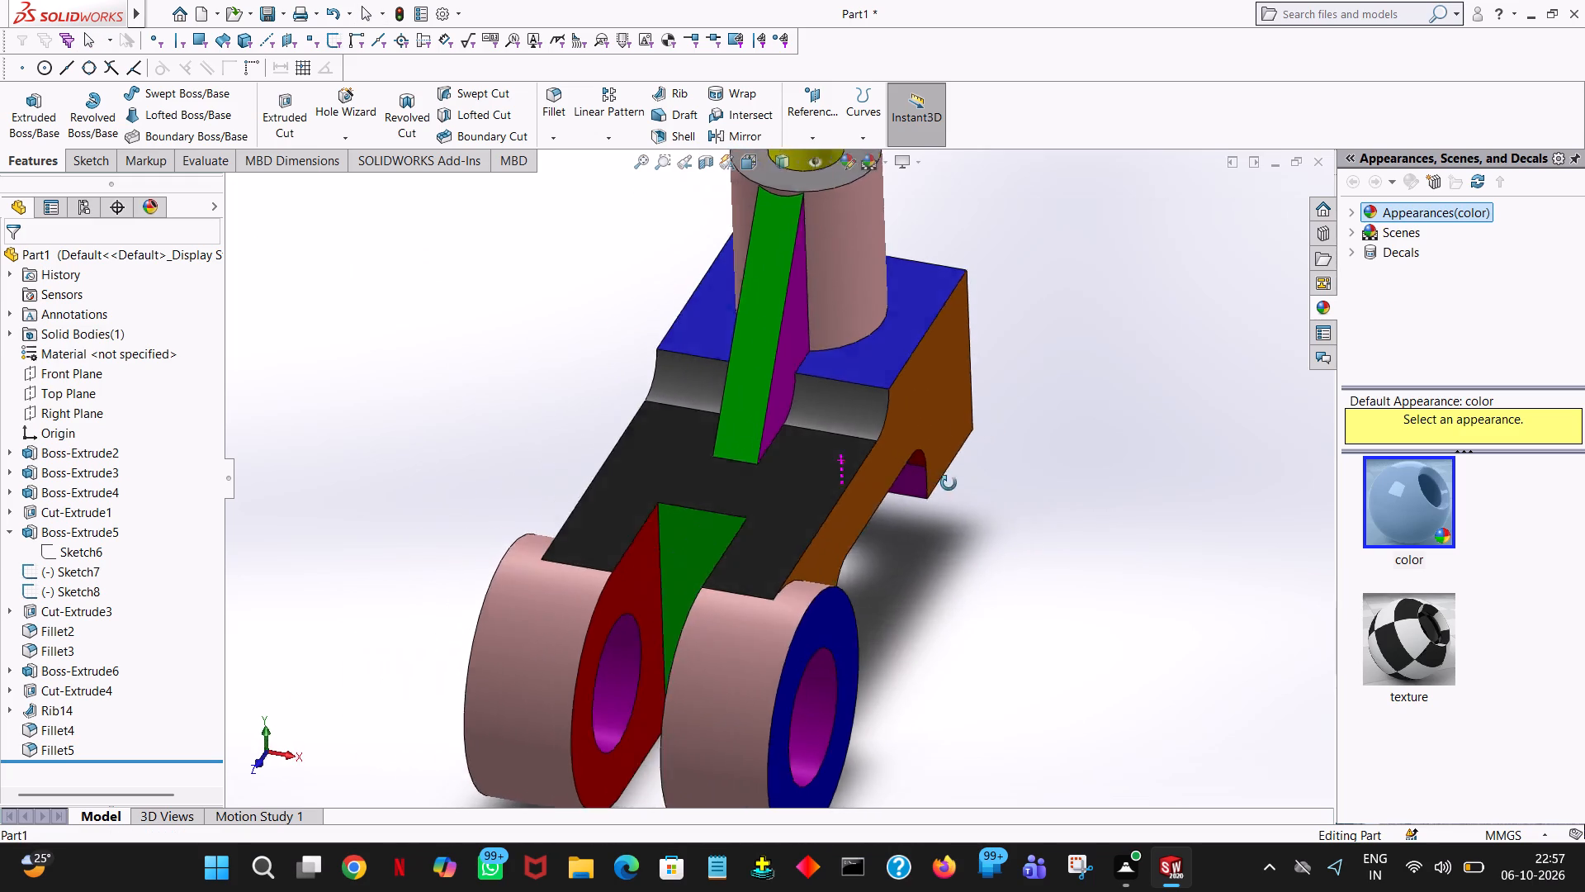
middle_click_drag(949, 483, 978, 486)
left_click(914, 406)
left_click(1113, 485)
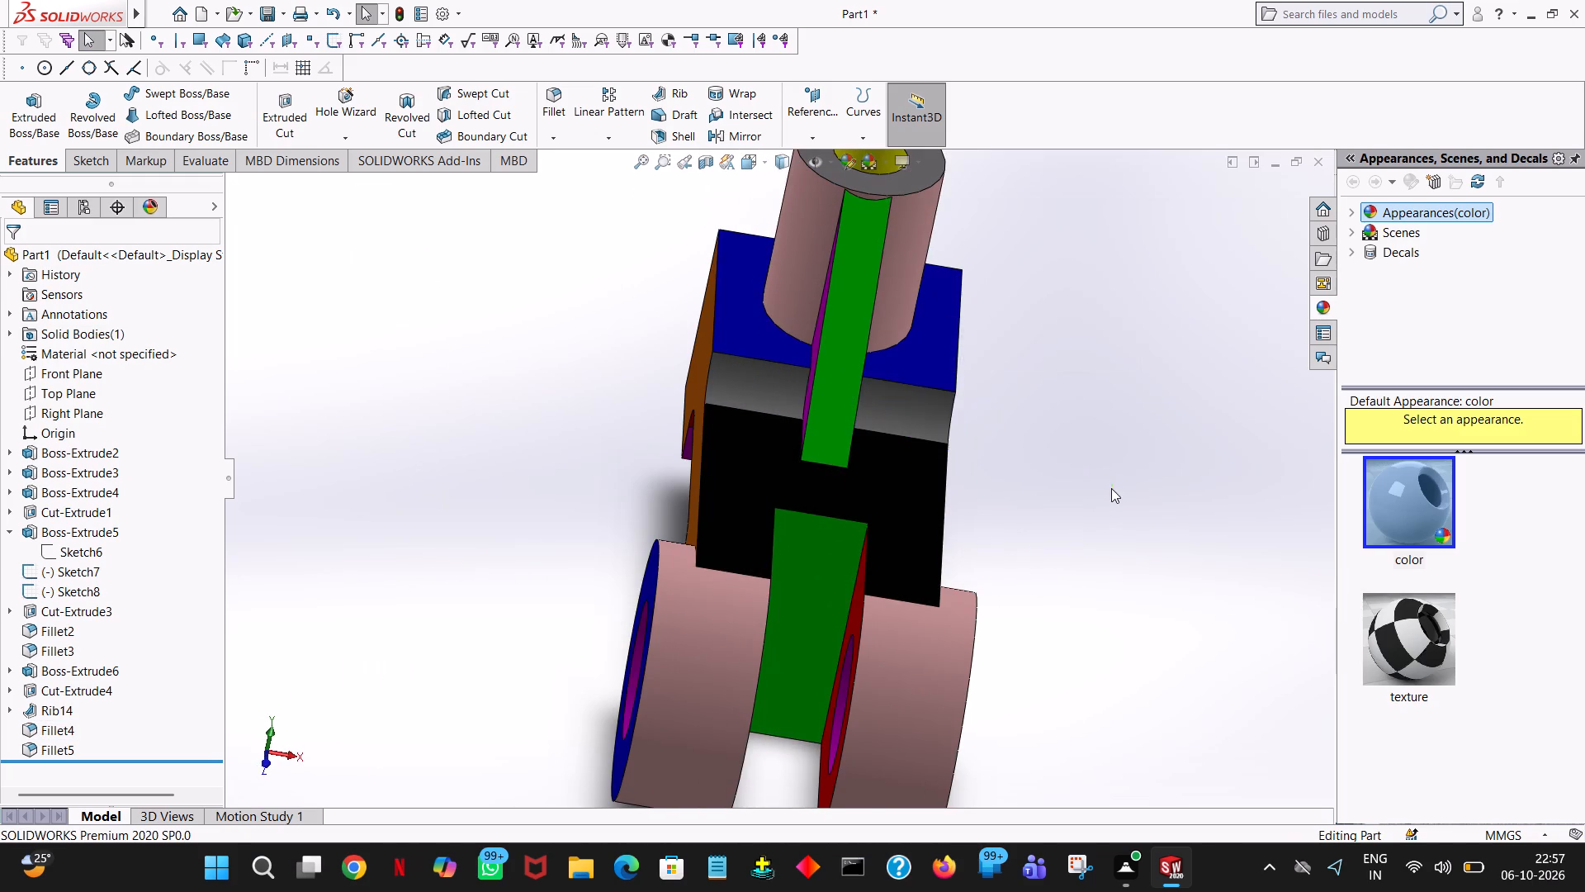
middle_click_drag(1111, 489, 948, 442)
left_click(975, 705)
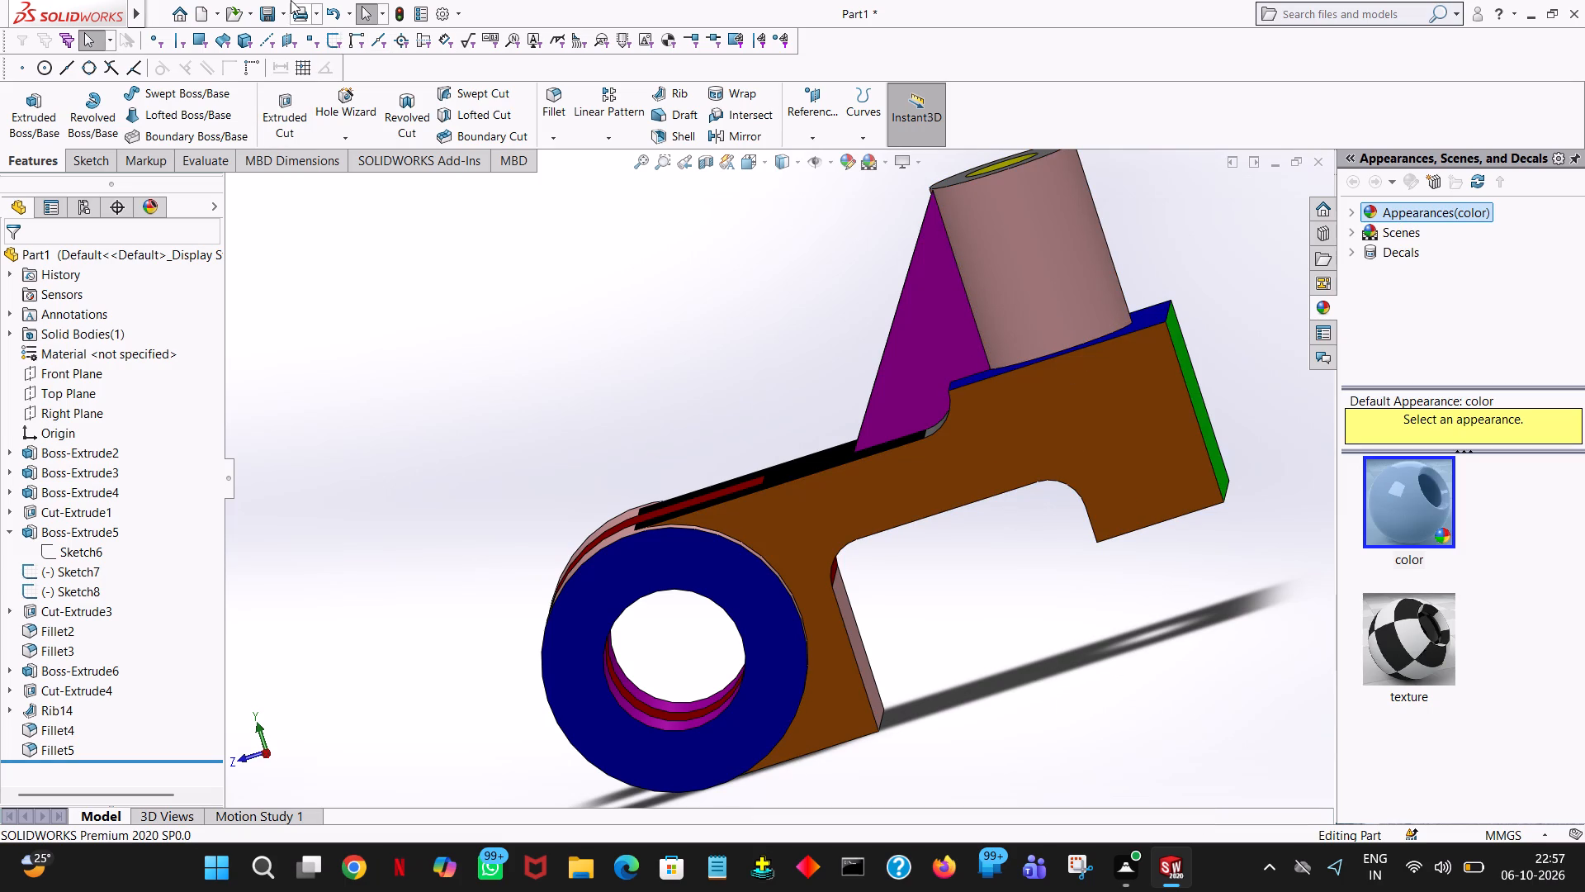
Save the part as a PDF named "multi feature mechanical part" in the fuji new pdf folder.
left_click(267, 17)
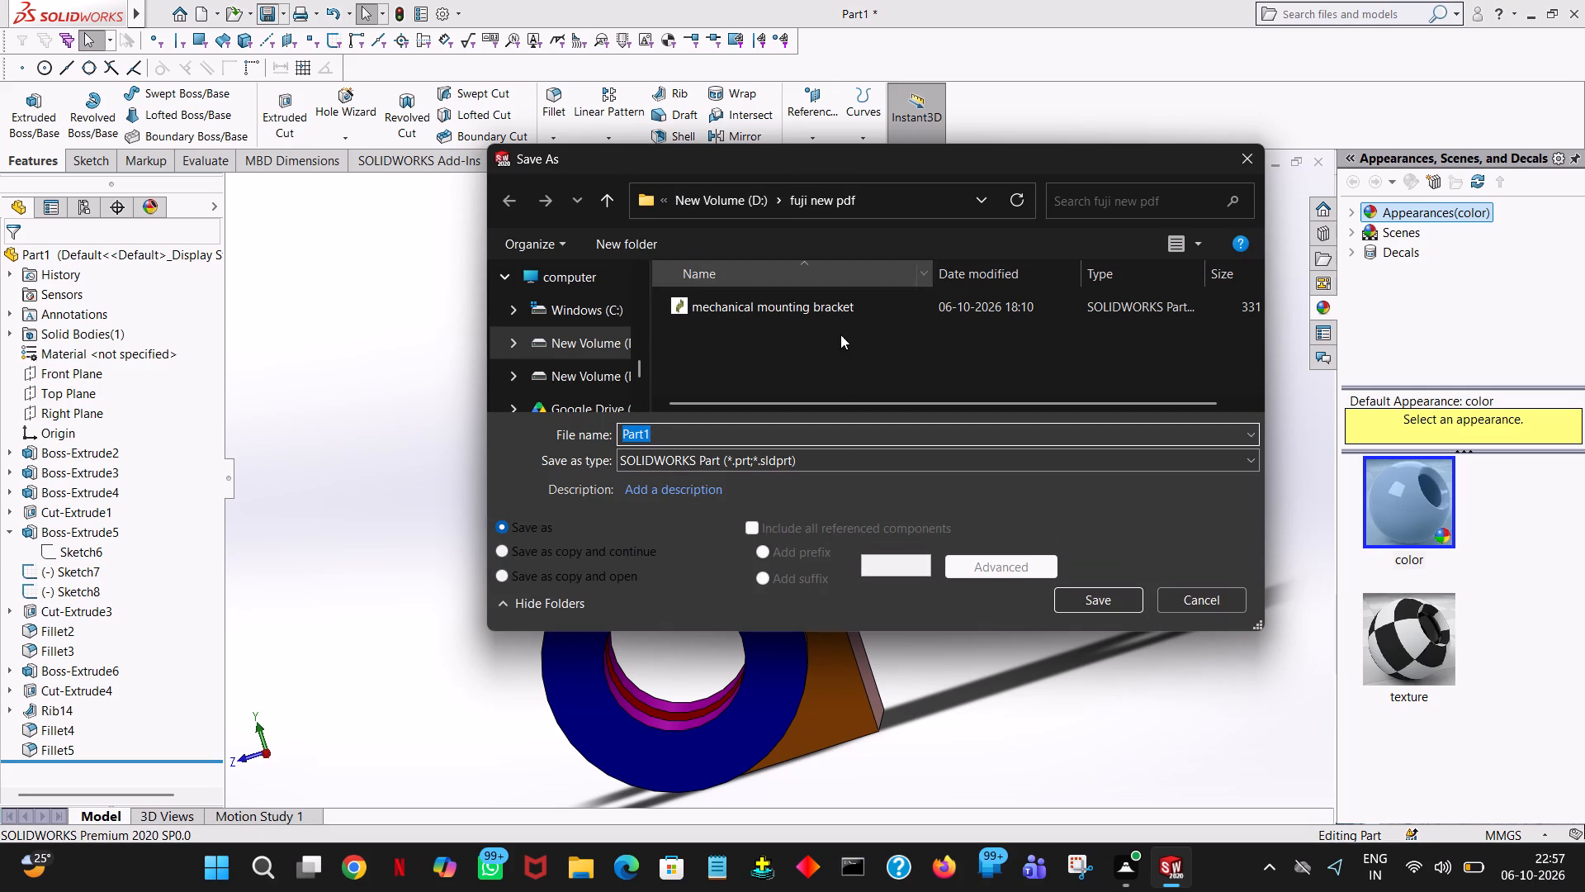
left_click(828, 459)
left_click(823, 148)
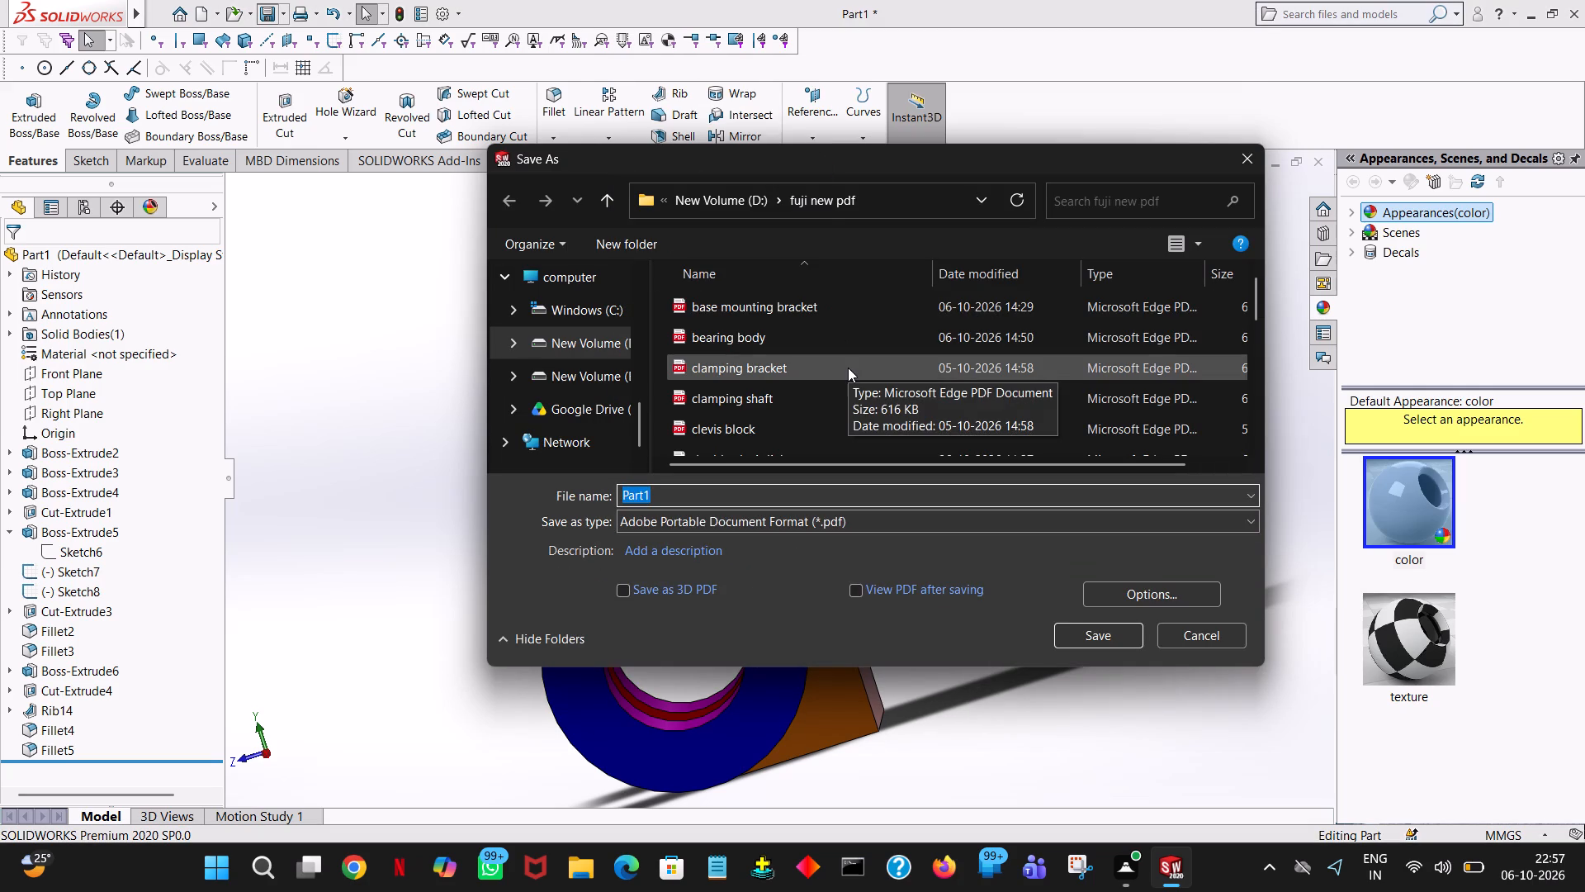
type("multi feature")
key("space")
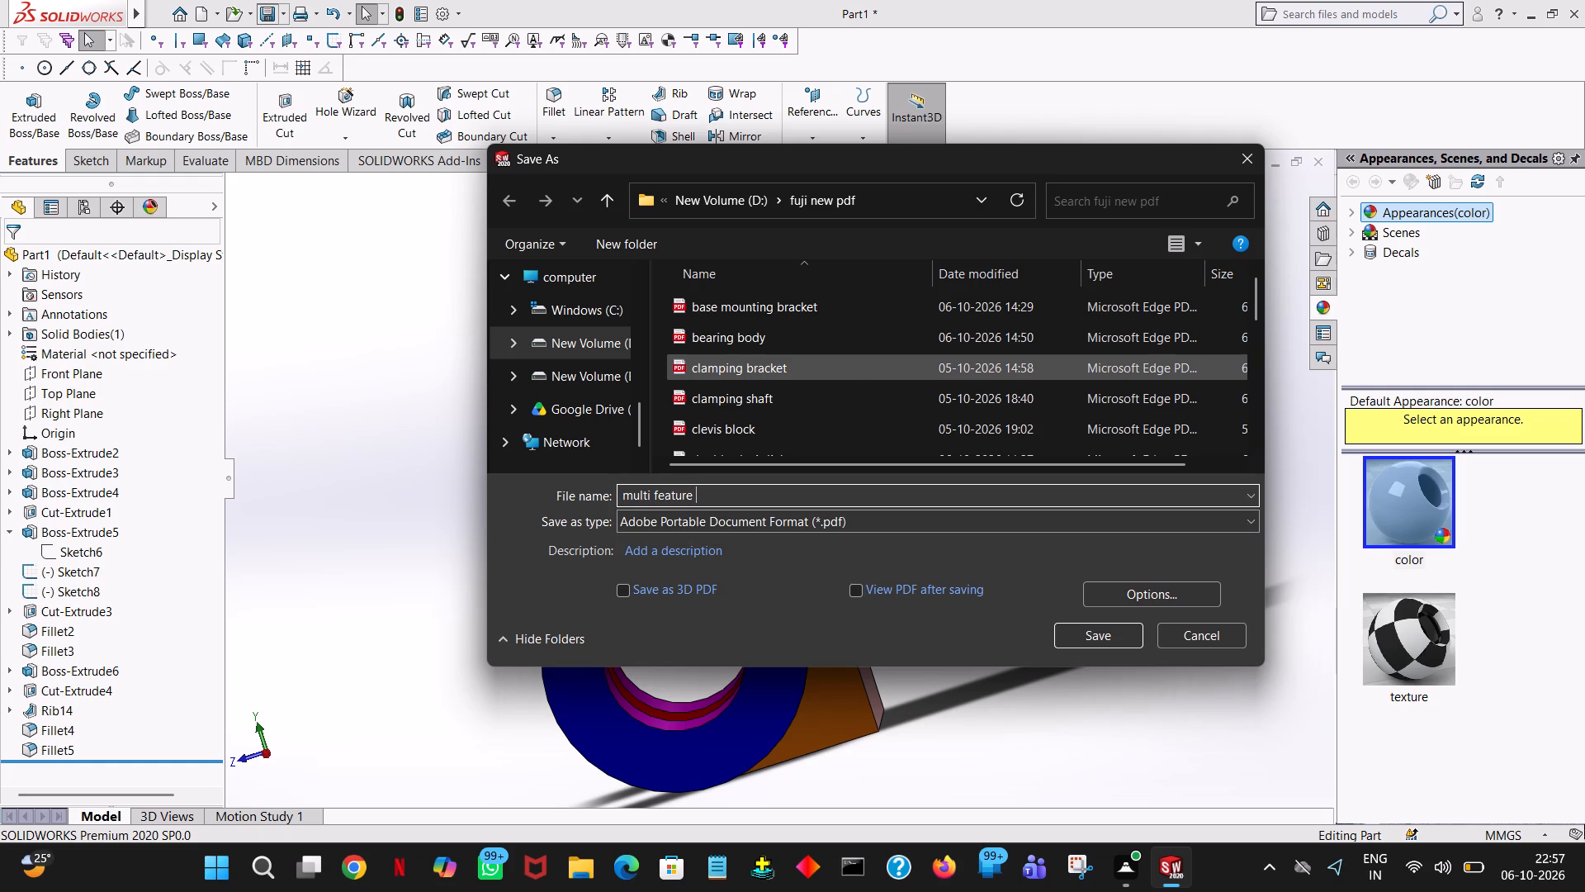
type("mecha")
type("nica")
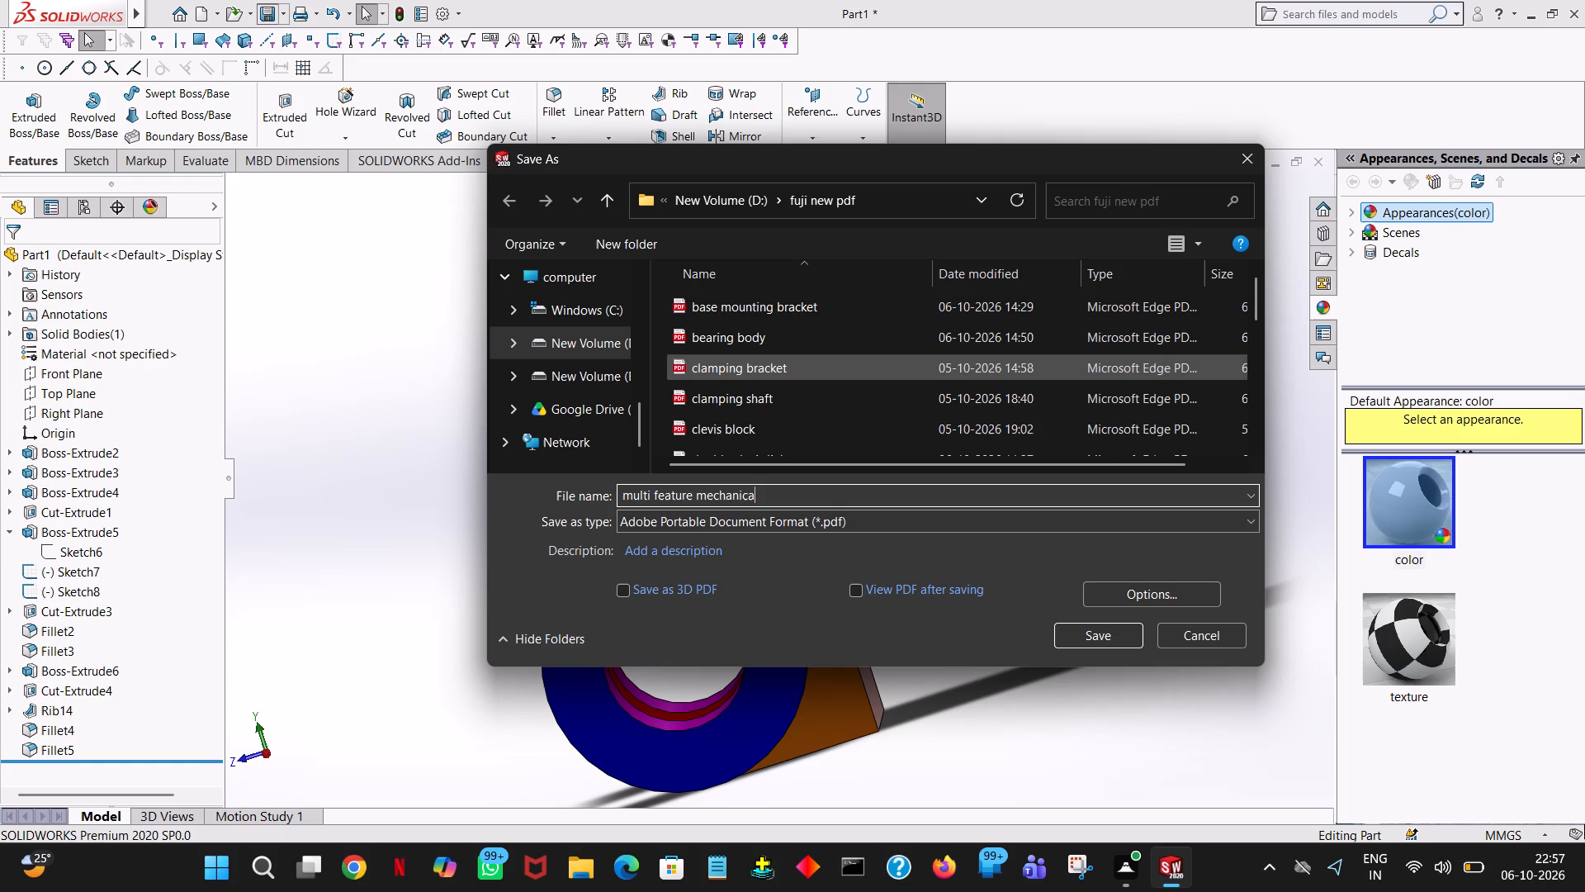
key("l")
key("space")
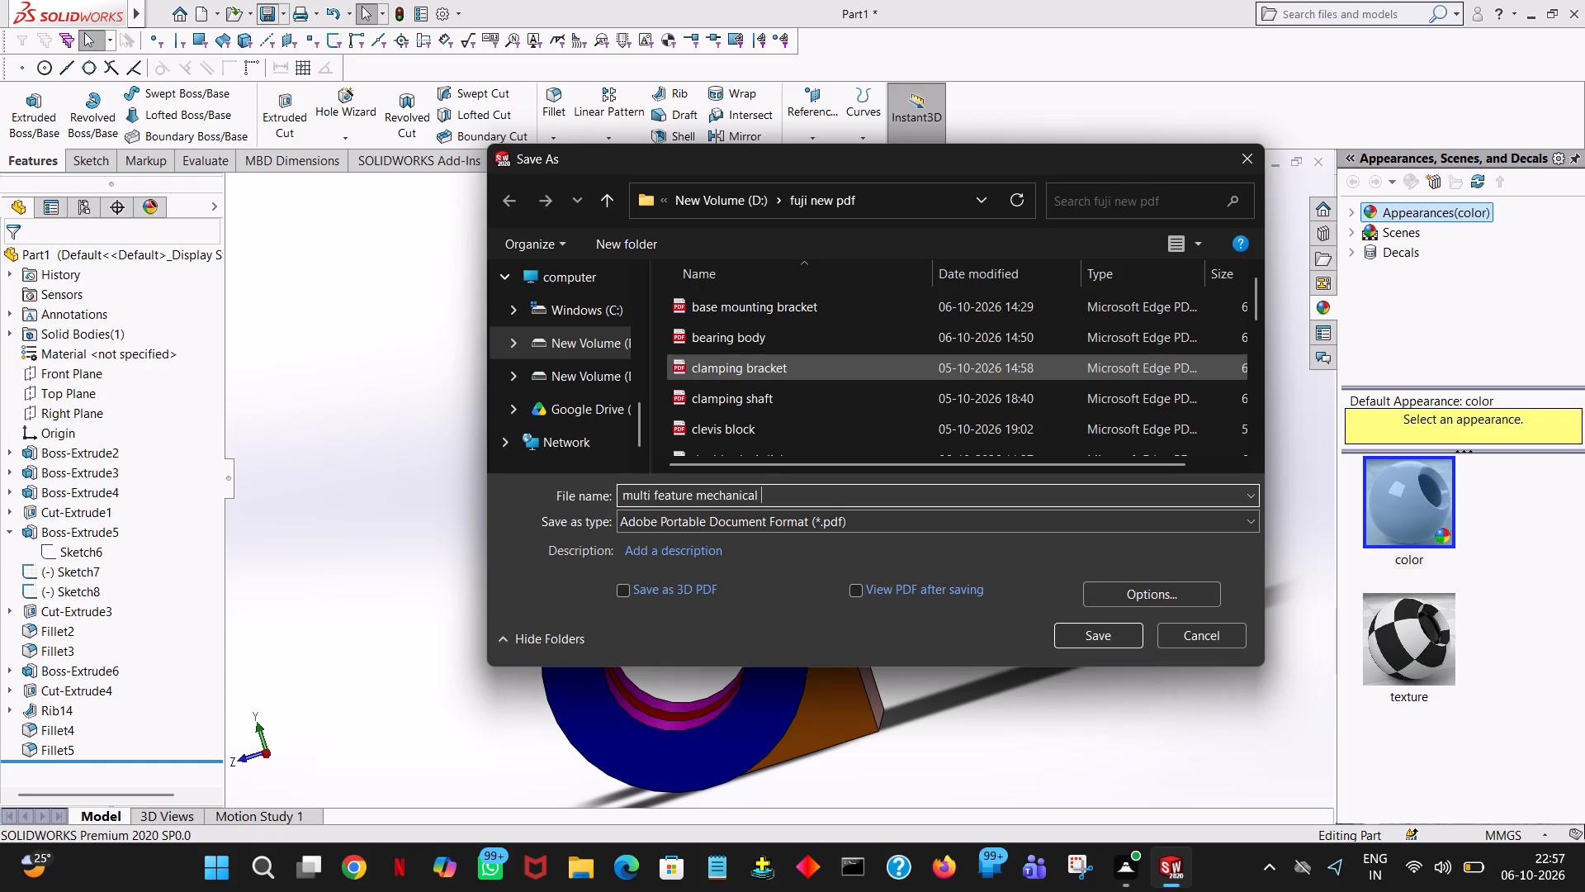
type("part")
left_click(1109, 638)
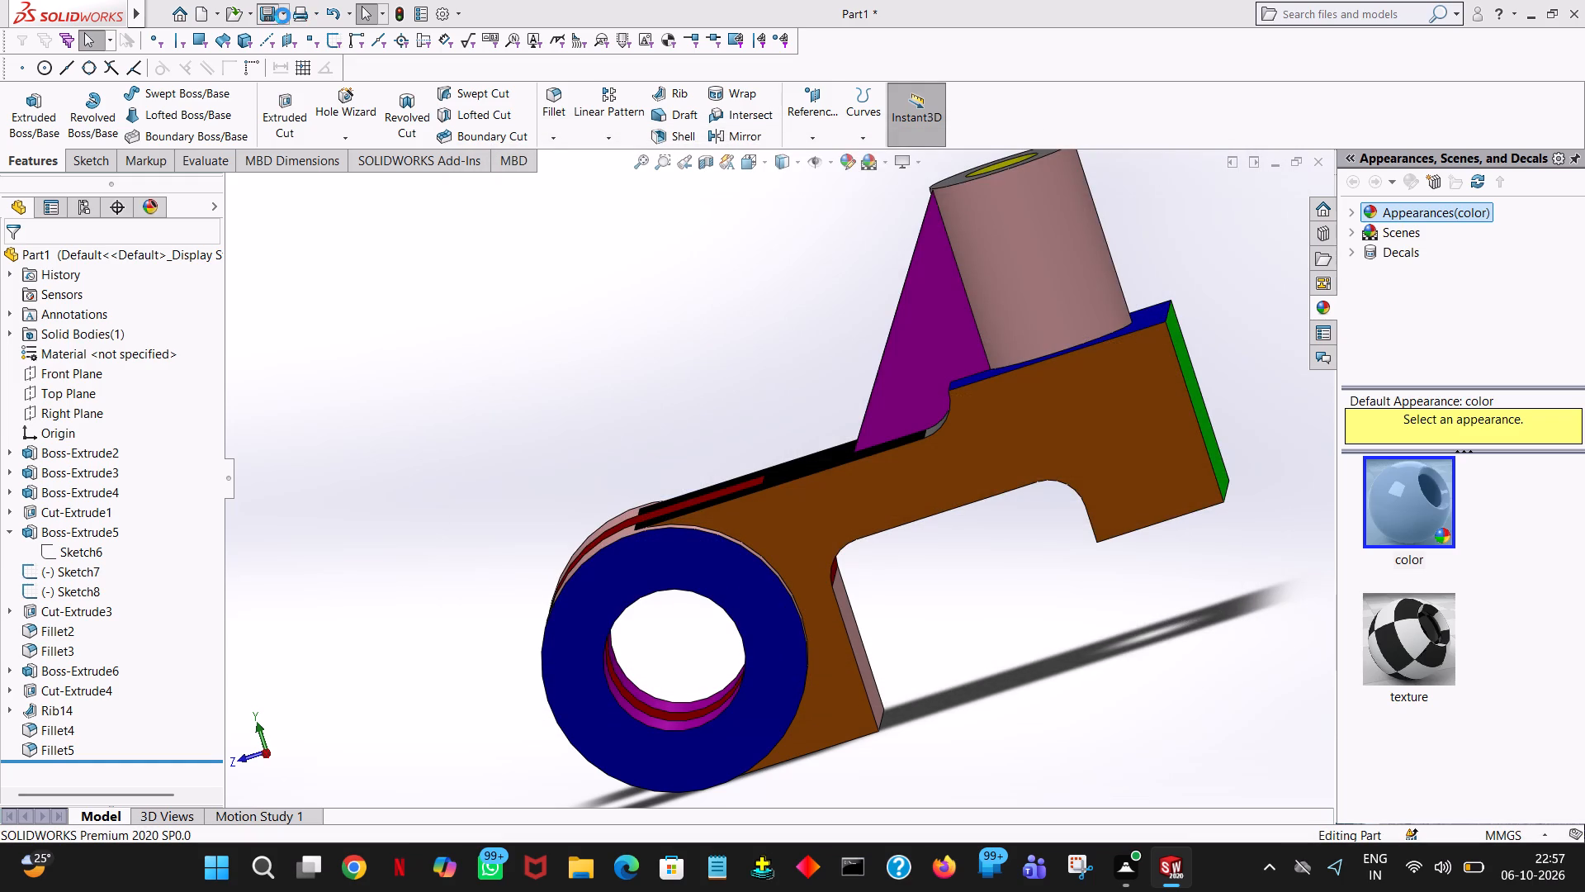
Save the model as a SOLIDWORKS part named "multi feature mechanical part" in the fuji new design folder on drive D.
left_click(272, 16)
left_click(617, 197)
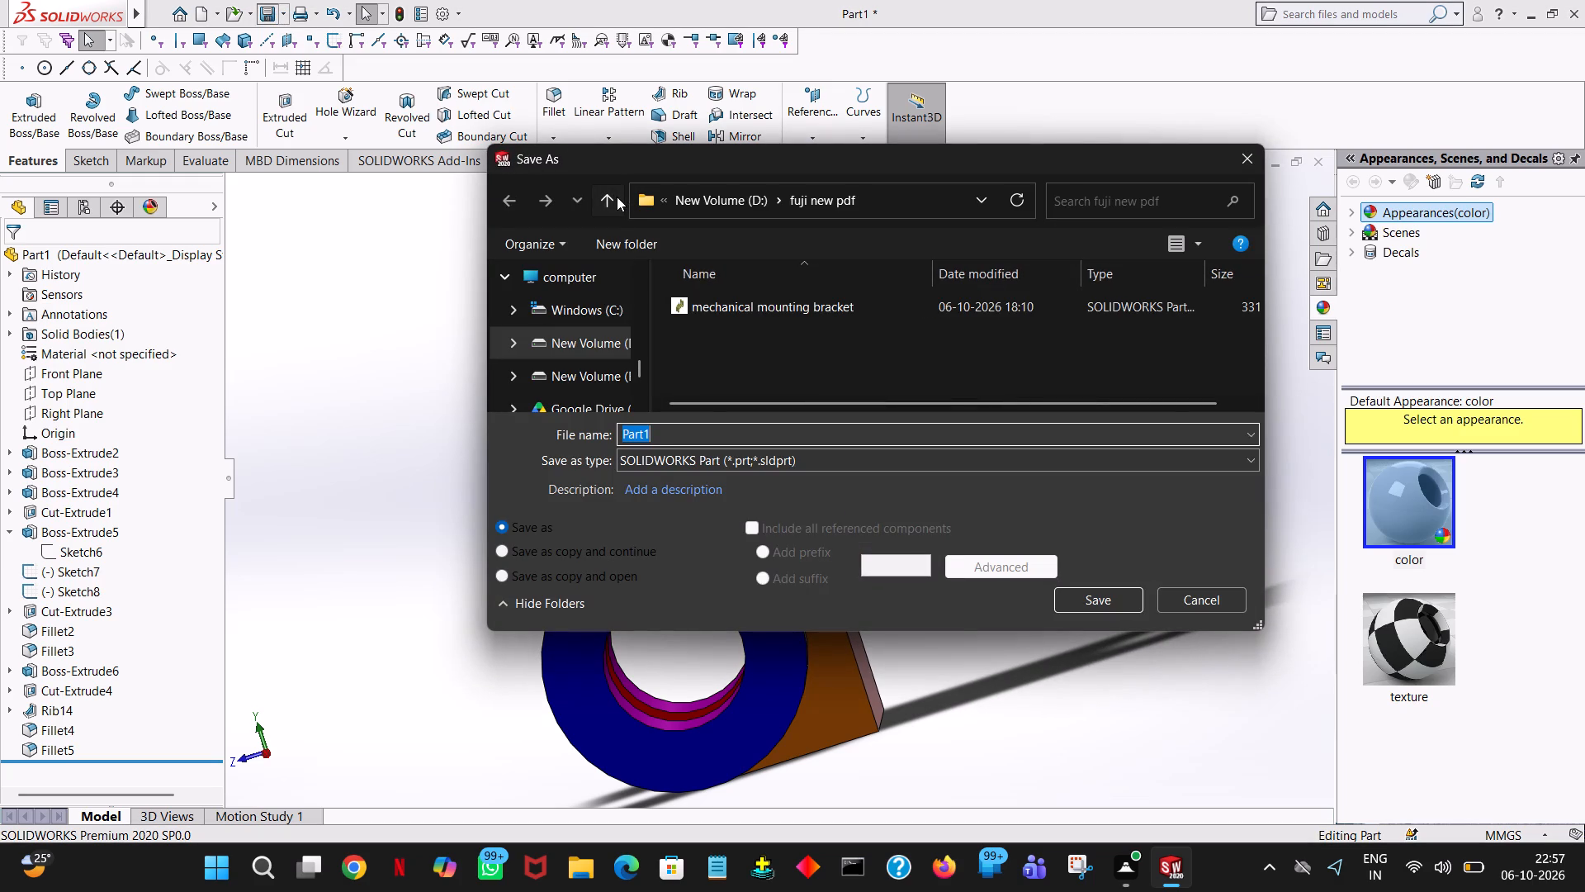
double_click(943, 356)
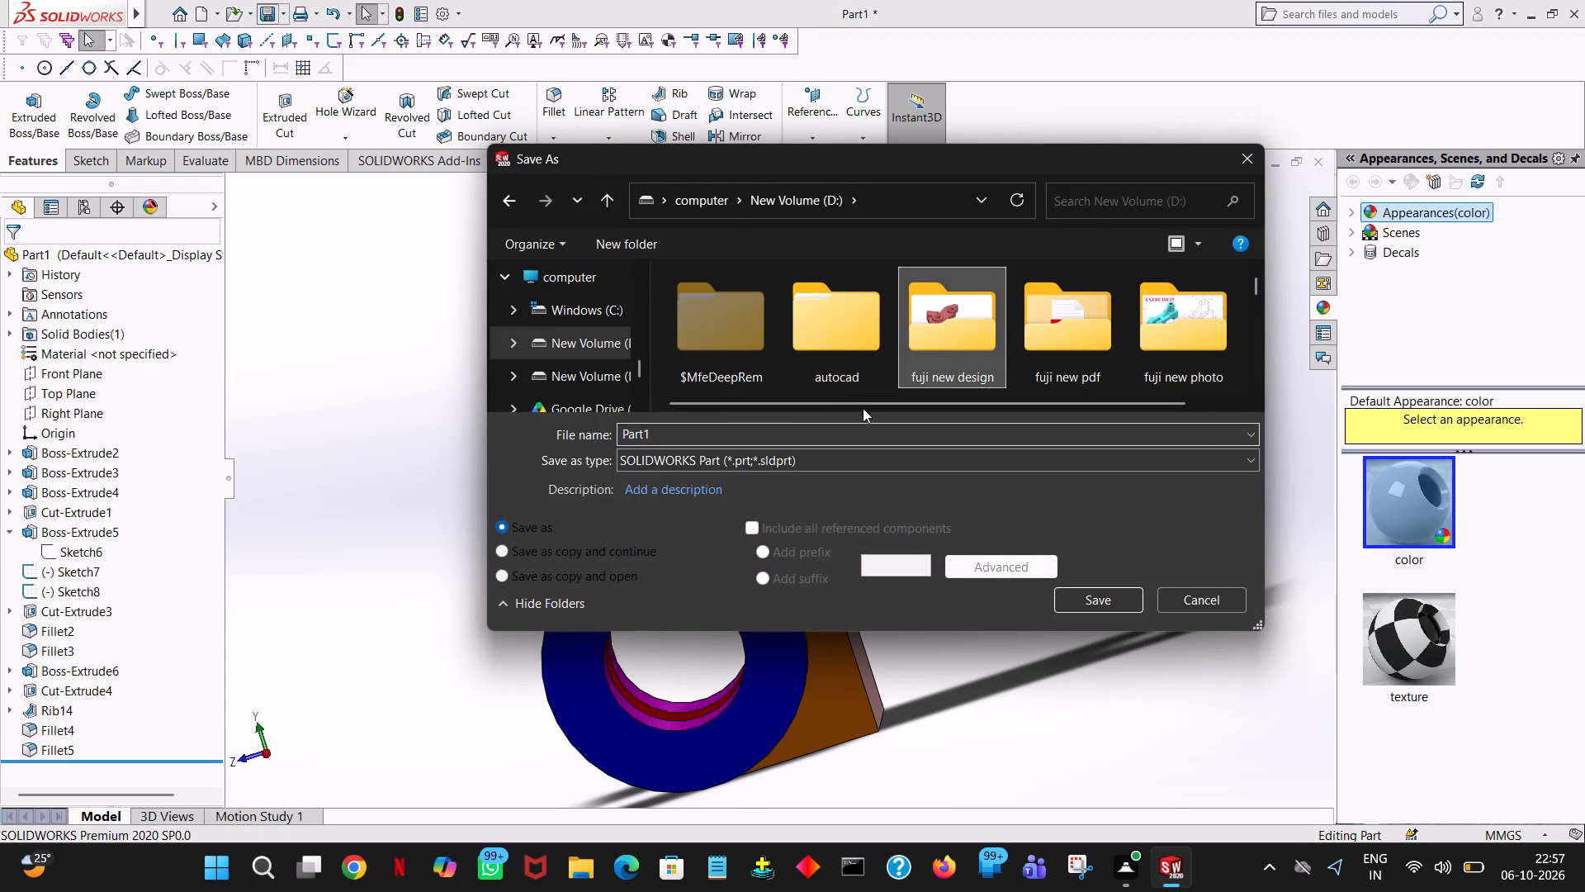
double_click(830, 437)
type("multi feature")
key("space")
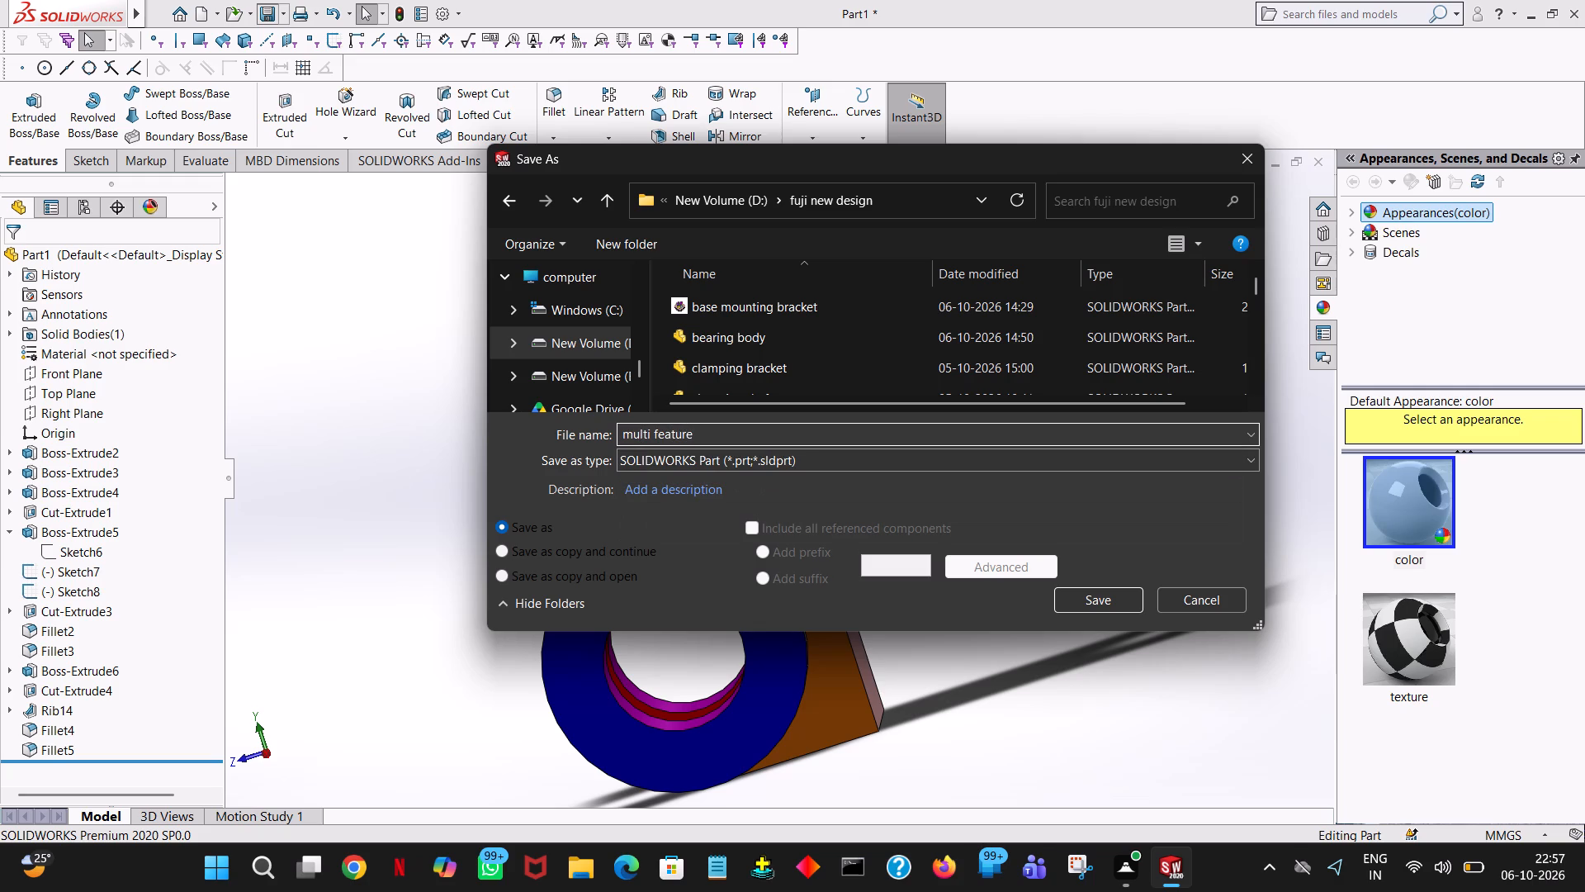
type("mechanical part")
key("Return")
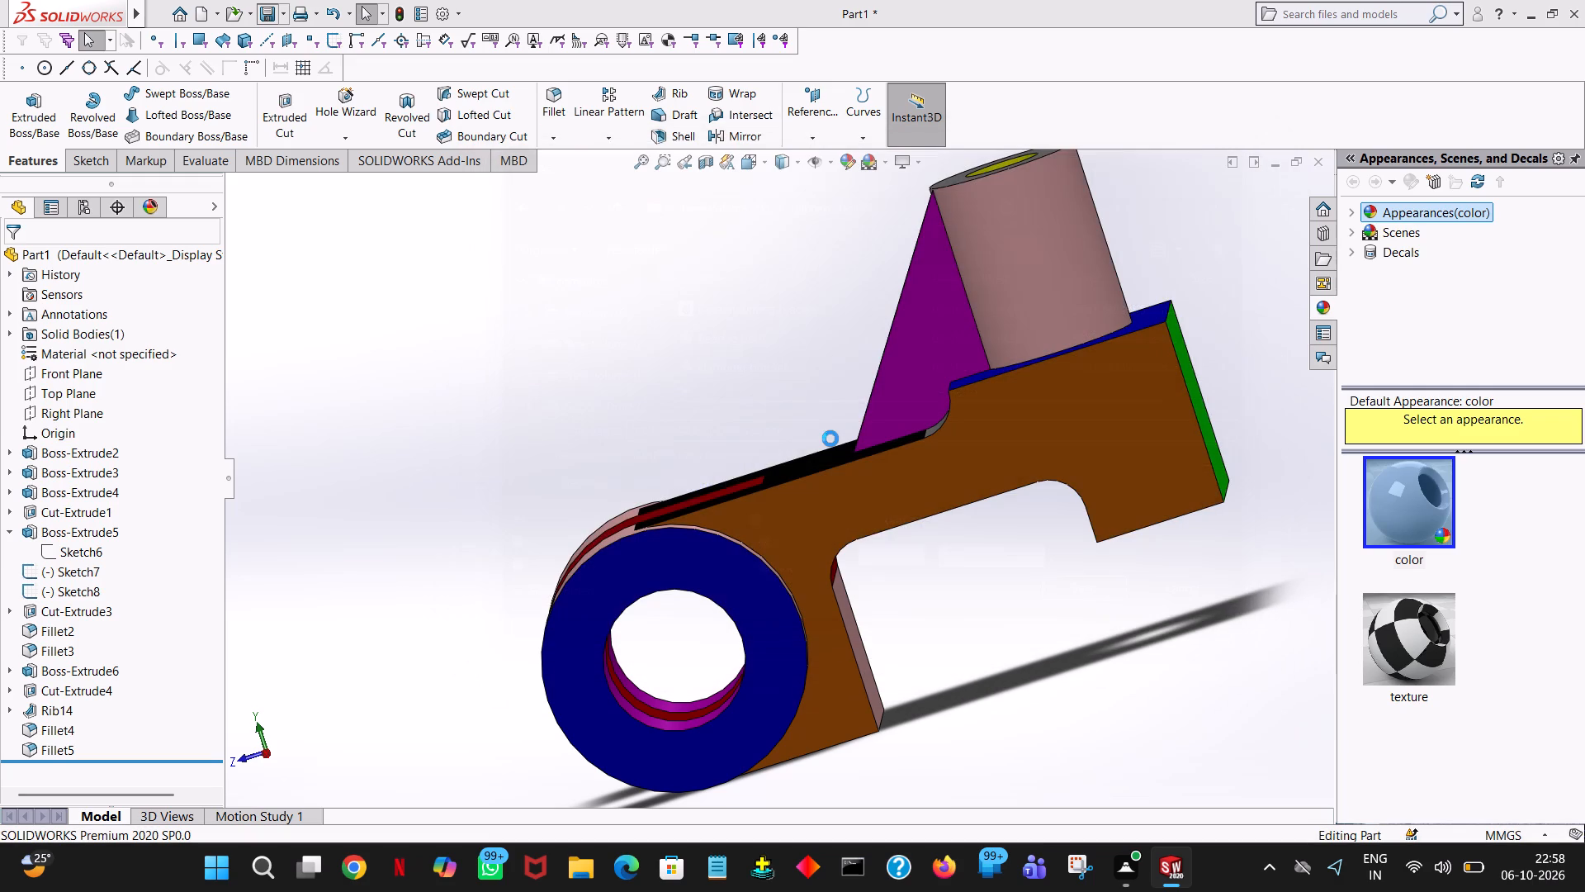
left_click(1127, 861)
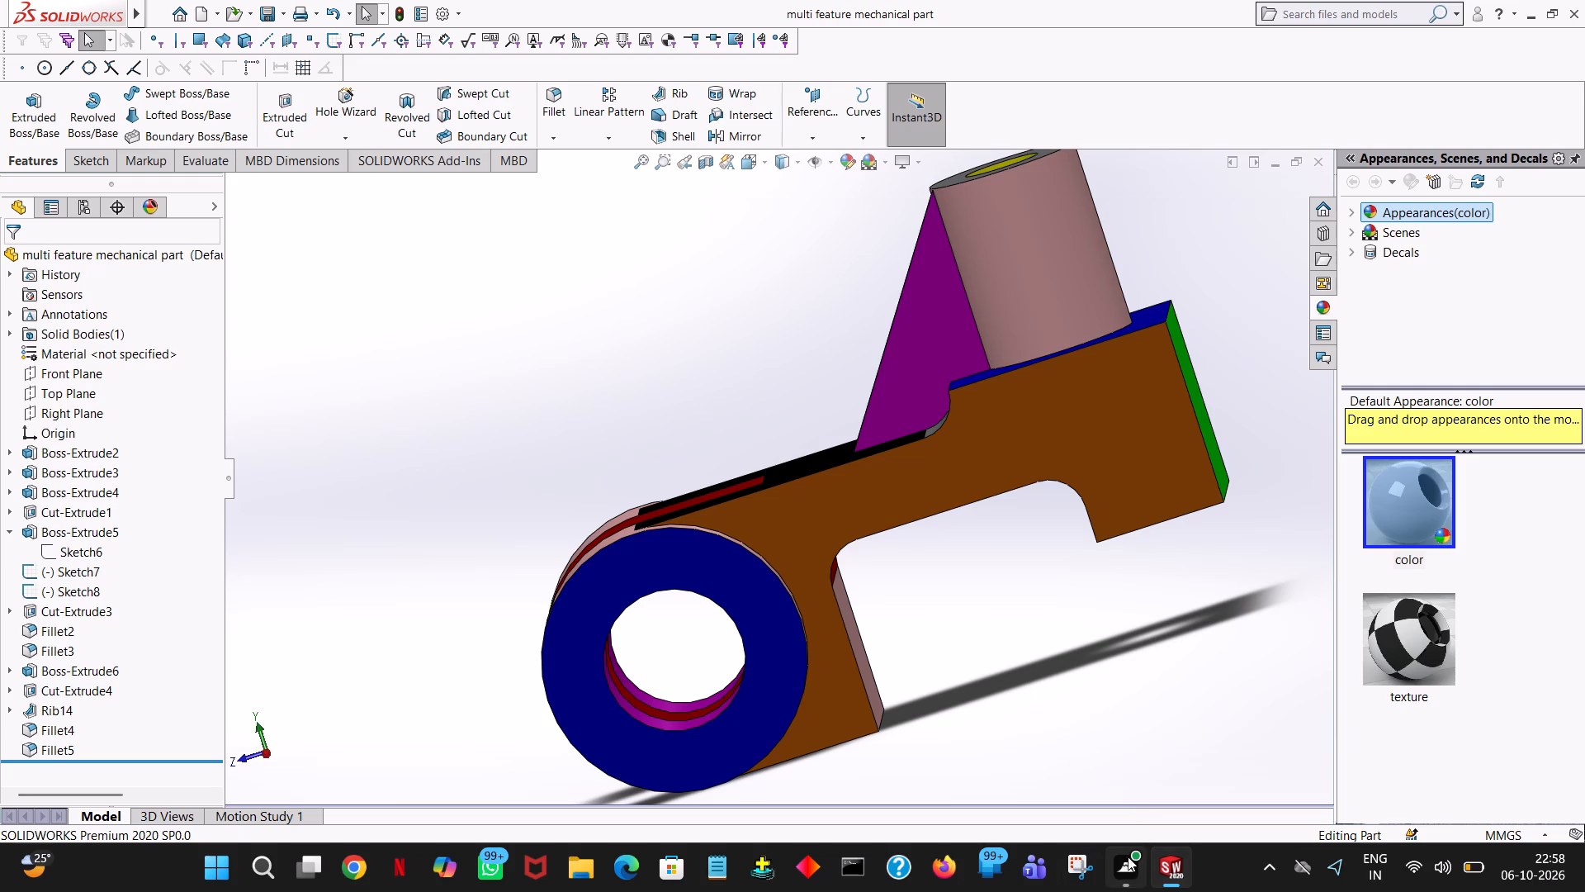